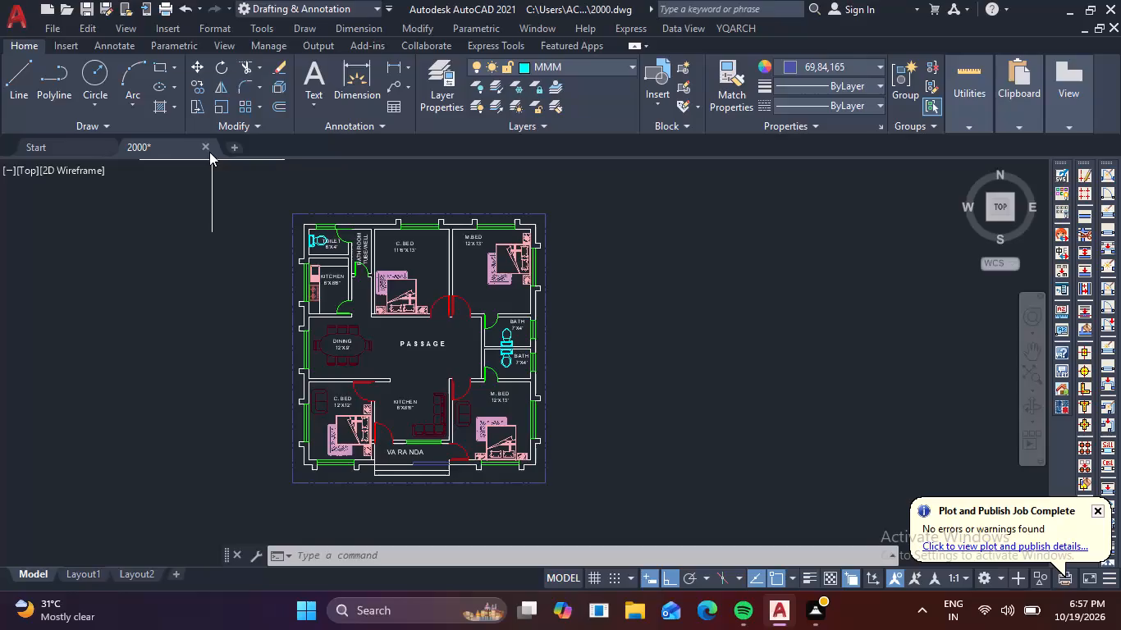
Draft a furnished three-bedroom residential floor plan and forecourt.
Close the 2000 drawing without saving its changes and start a new blank drawing.
{"action": "left_click", "coordinate": [209, 150]}
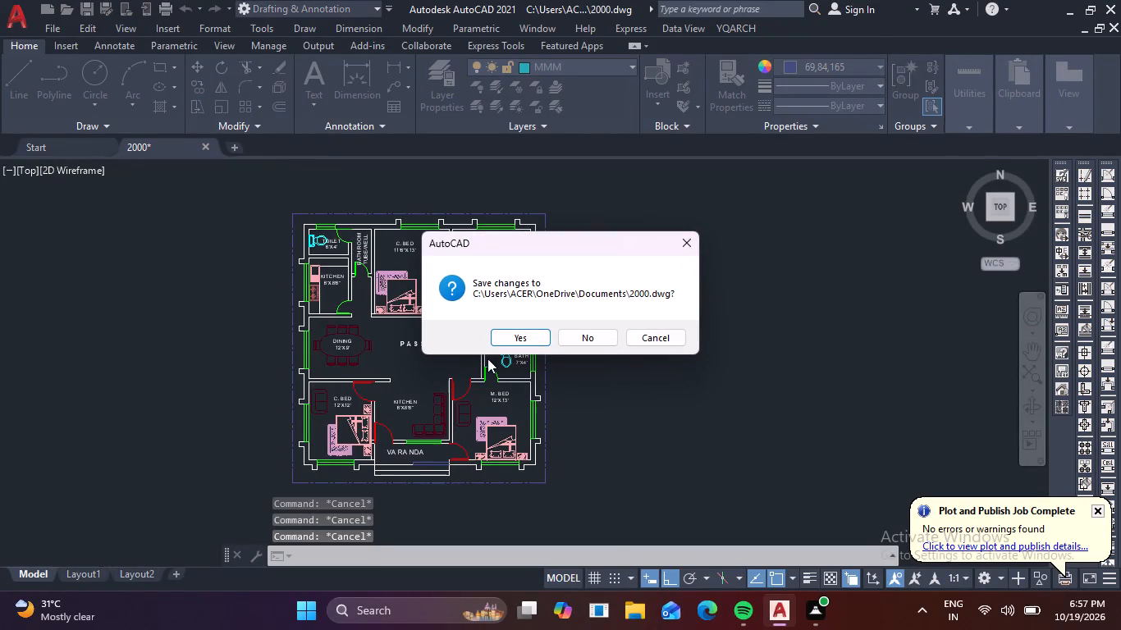
{"action": "left_click", "coordinate": [583, 336]}
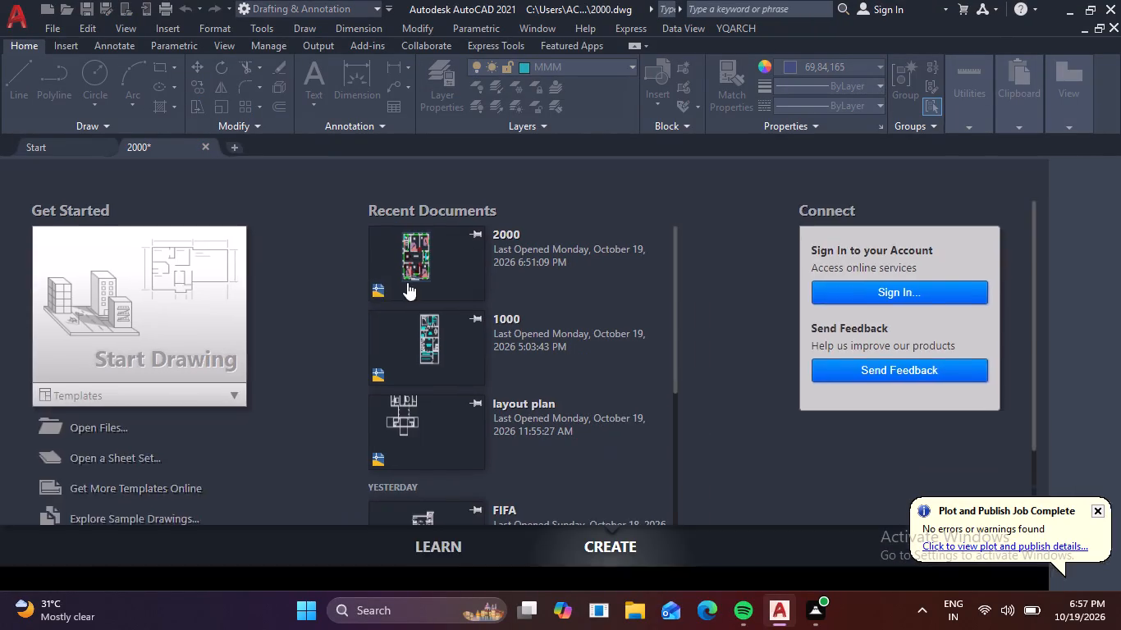
{"action": "left_click", "coordinate": [252, 291]}
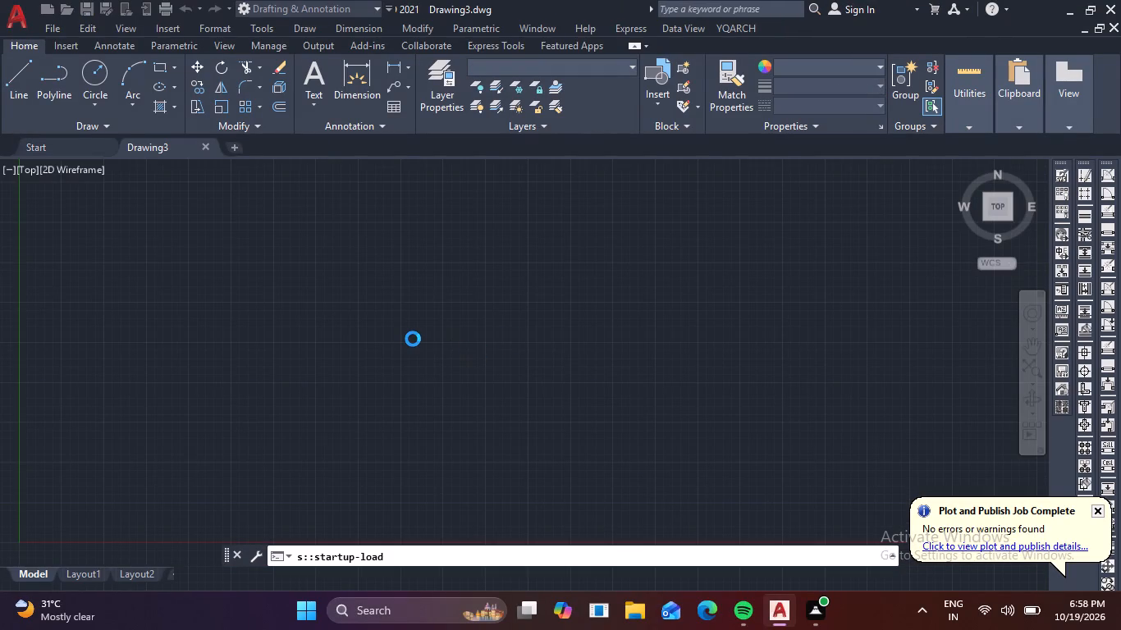
Turn off the grid display and hide the UCS icon in the new drawing.
{"action": "key", "text": "F7"}
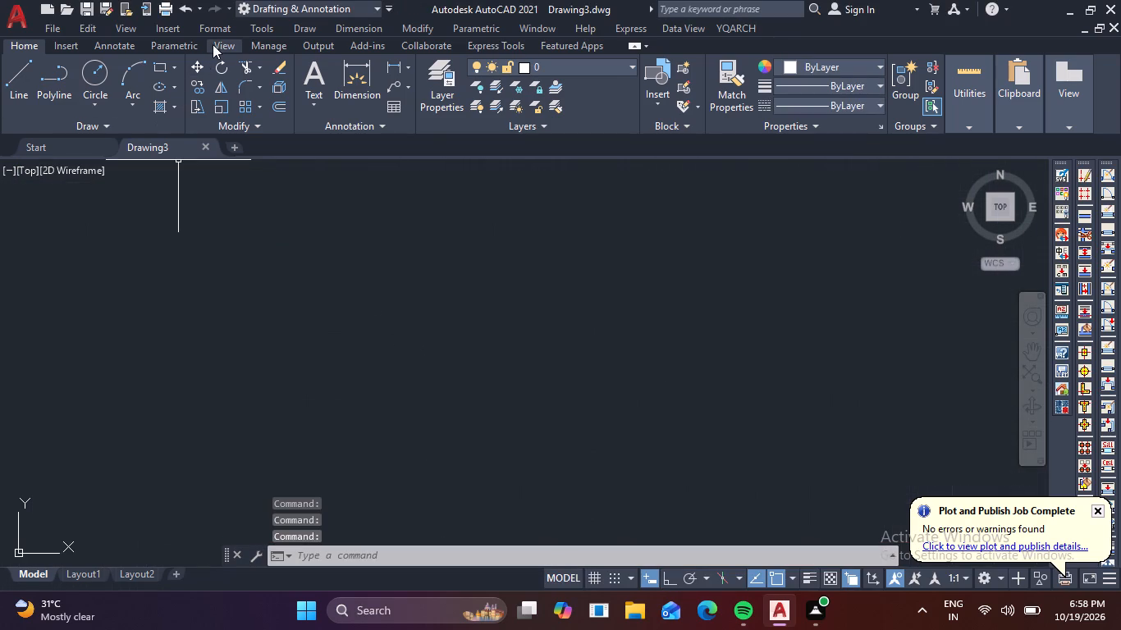
{"action": "left_click", "coordinate": [218, 44]}
{"action": "left_click", "coordinate": [19, 93]}
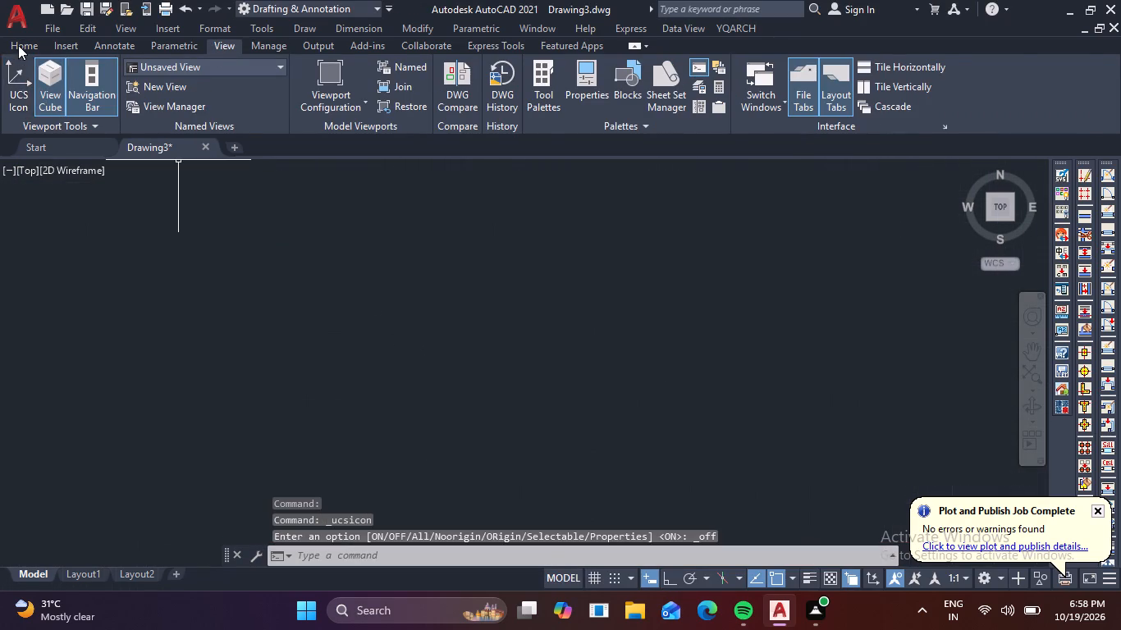
{"action": "left_click", "coordinate": [18, 45]}
Set the drawing's length units to Engineering with a precision of 0'-0".
{"action": "type", "text": "UN"}
{"action": "key", "text": "space"}
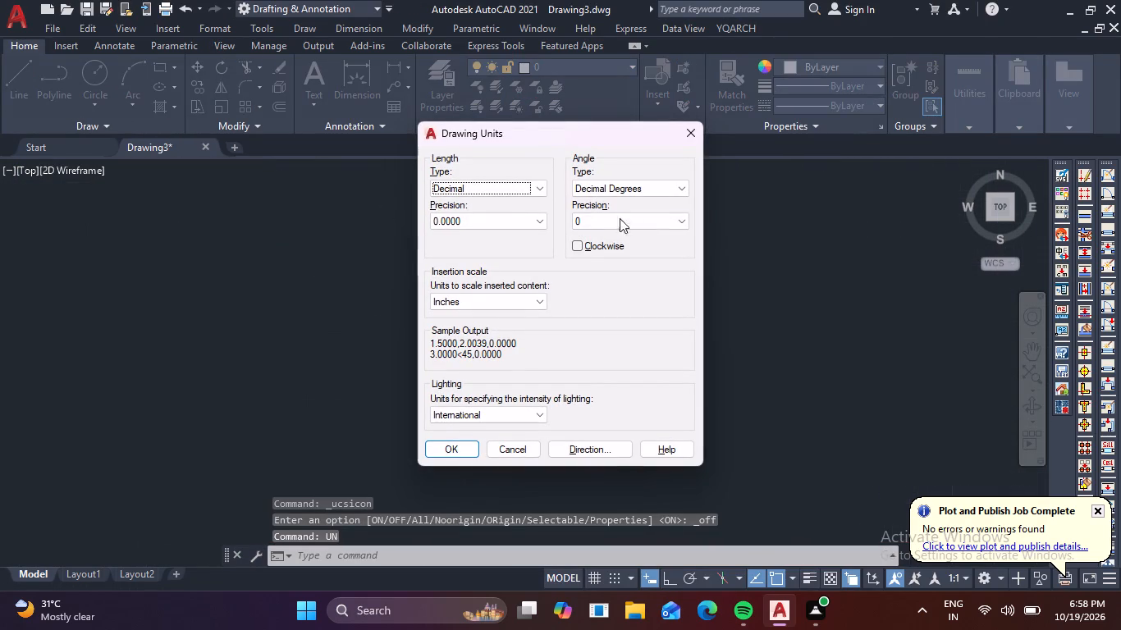
{"action": "left_click", "coordinate": [542, 194]}
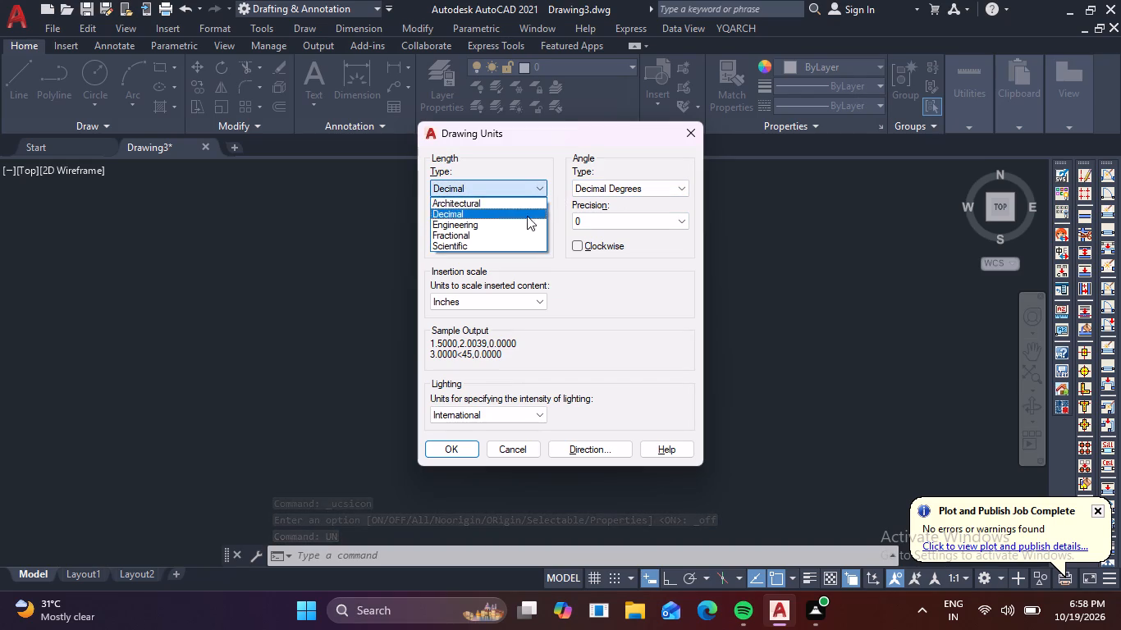
{"action": "left_click", "coordinate": [525, 221]}
{"action": "left_click", "coordinate": [521, 225]}
{"action": "left_click", "coordinate": [515, 239]}
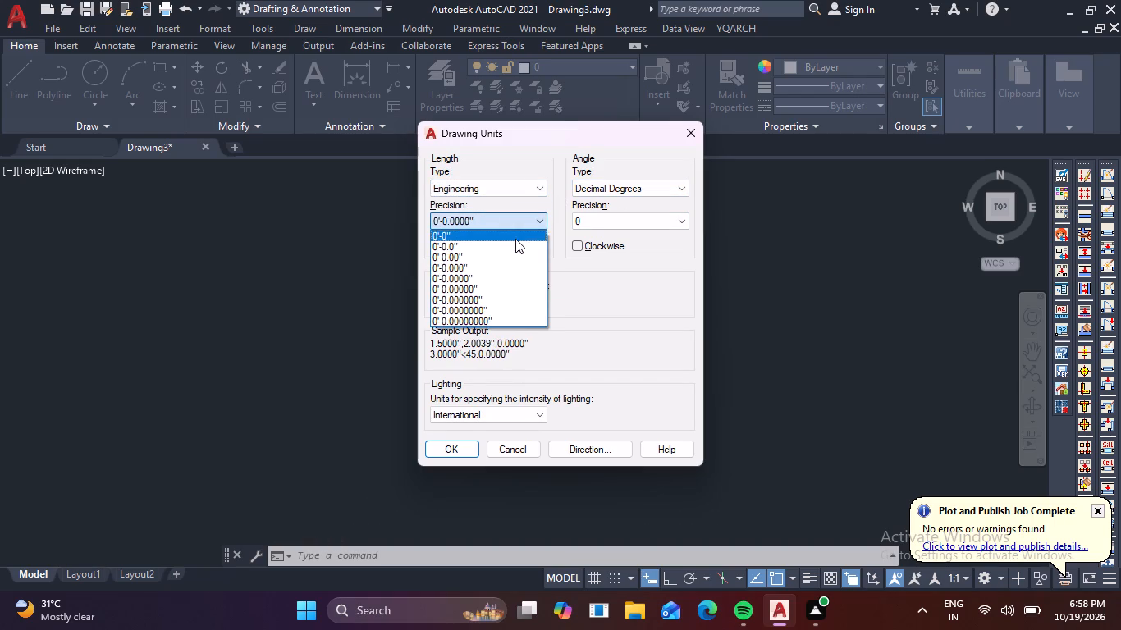
{"action": "left_click", "coordinate": [436, 455]}
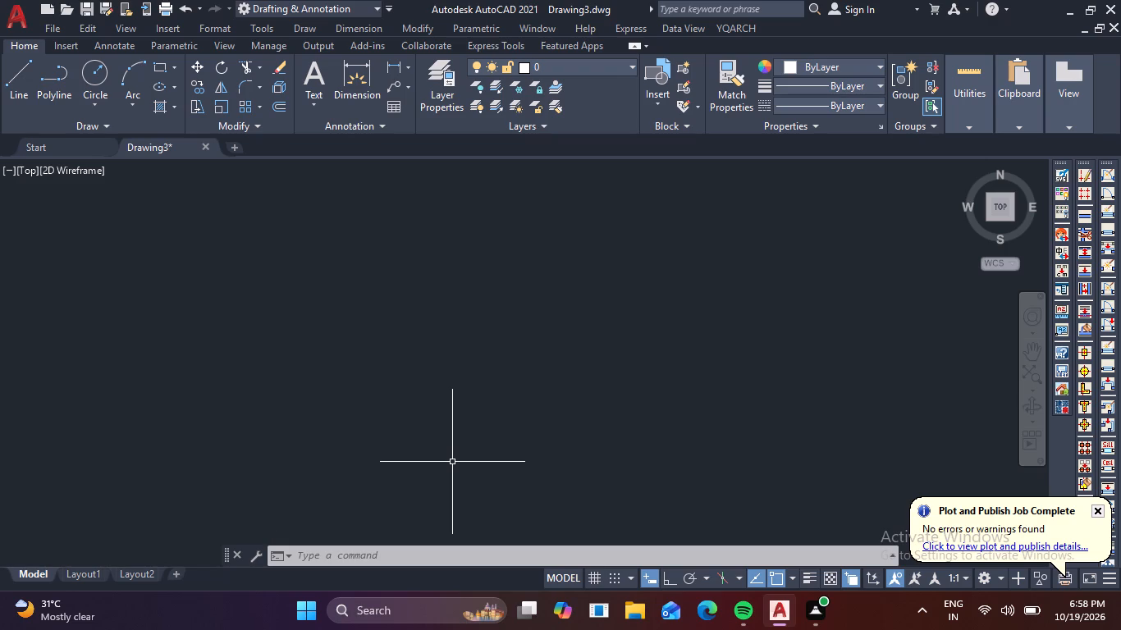
Draw a horizontal line 20'8" long with Ortho on, near the upper part of the drawing area.
{"action": "type", "text": "L"}
{"action": "key", "text": "space"}
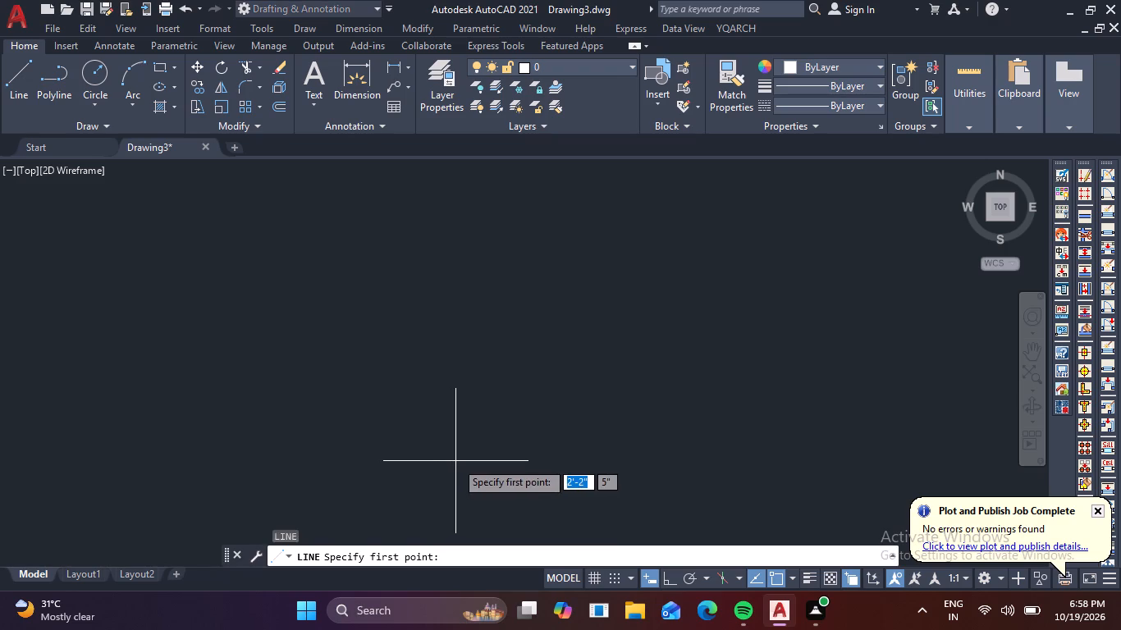
{"action": "left_click", "coordinate": [140, 213]}
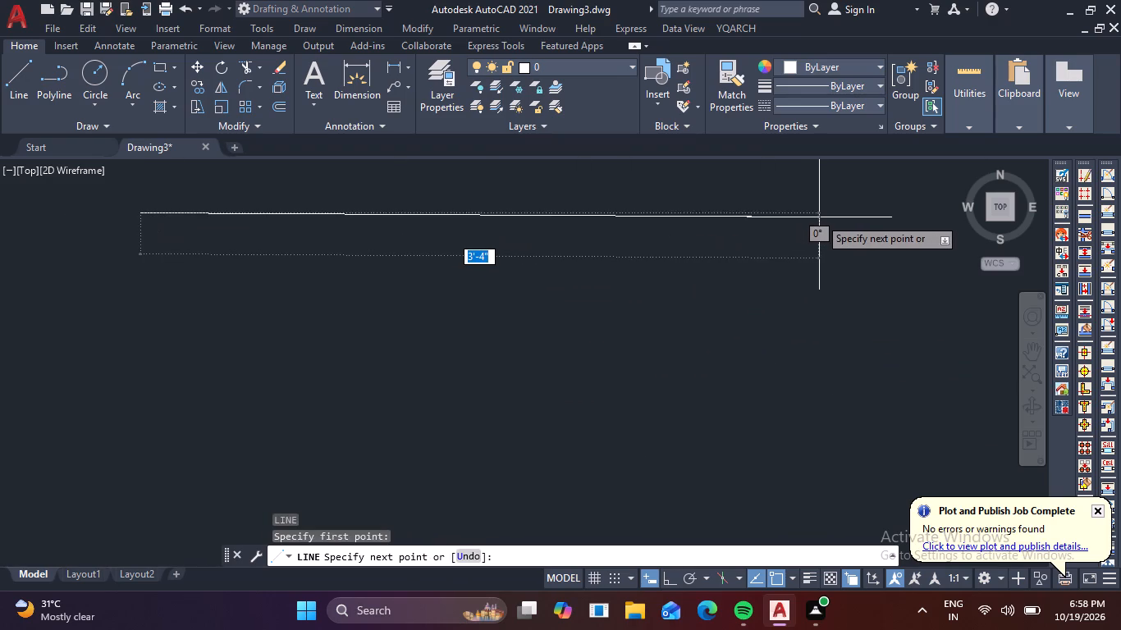
{"action": "key", "text": "F8"}
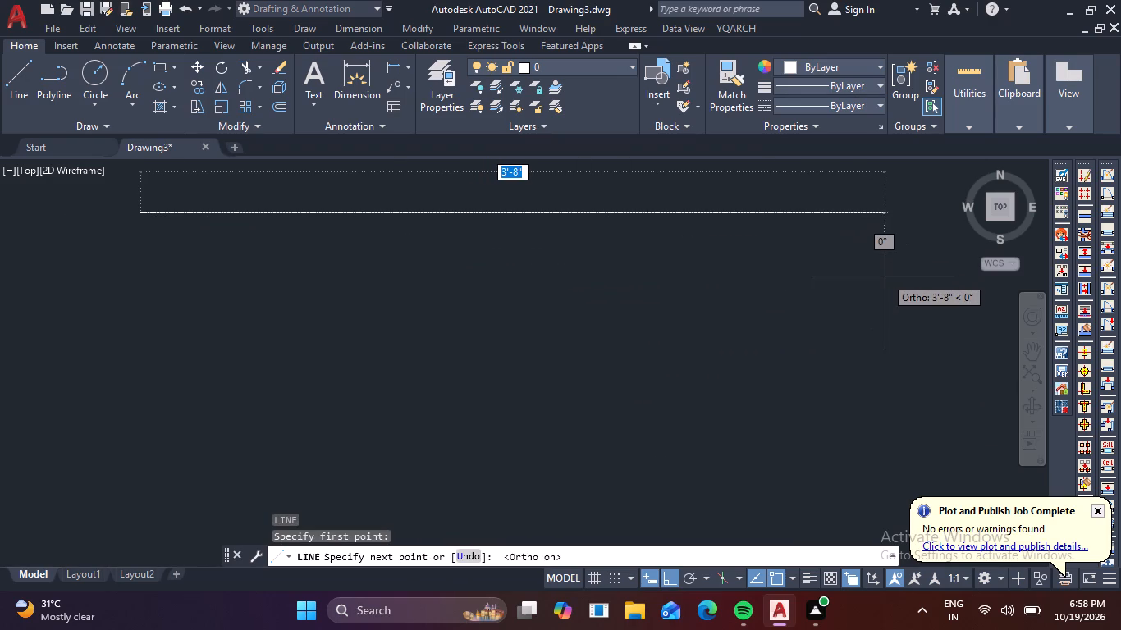
{"action": "key", "text": "1"}
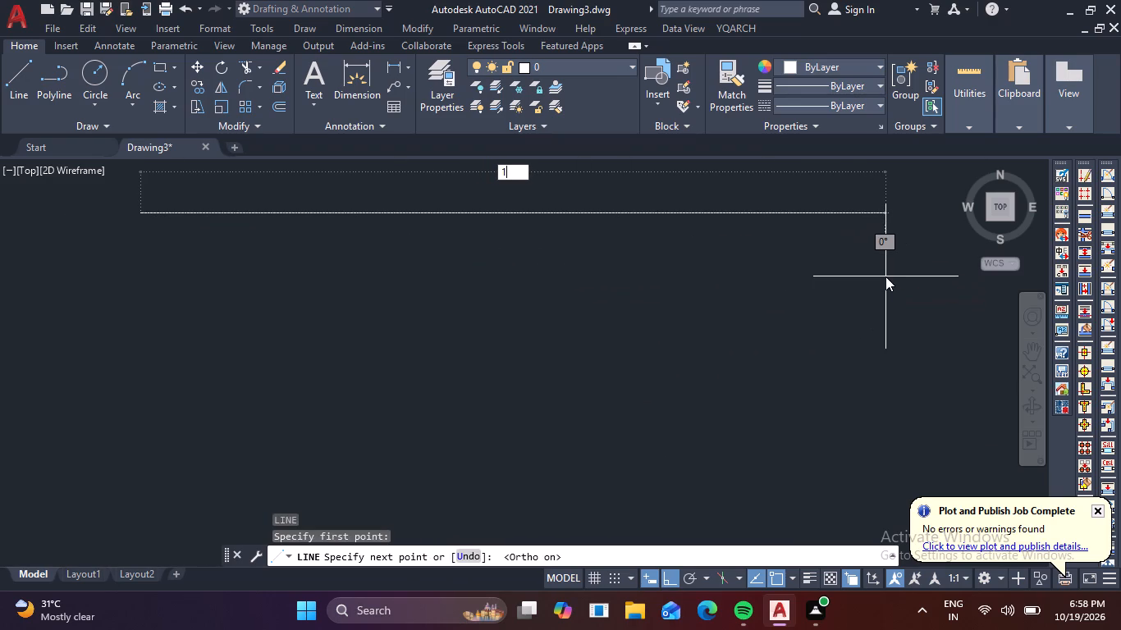
{"action": "key", "text": "Return"}
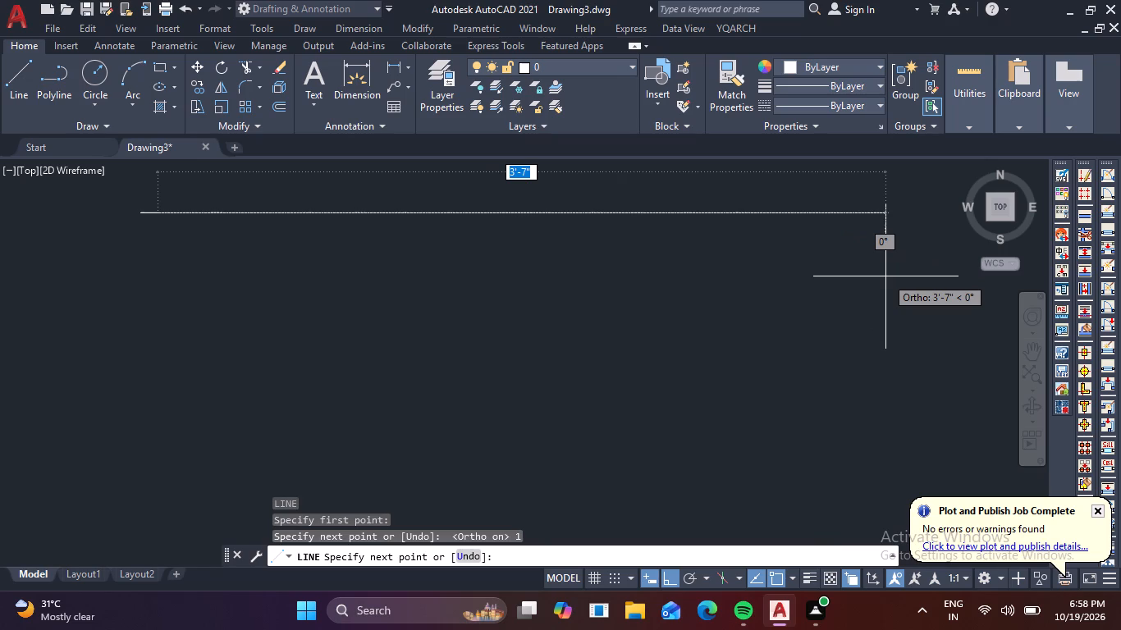
{"action": "left_click", "coordinate": [473, 562]}
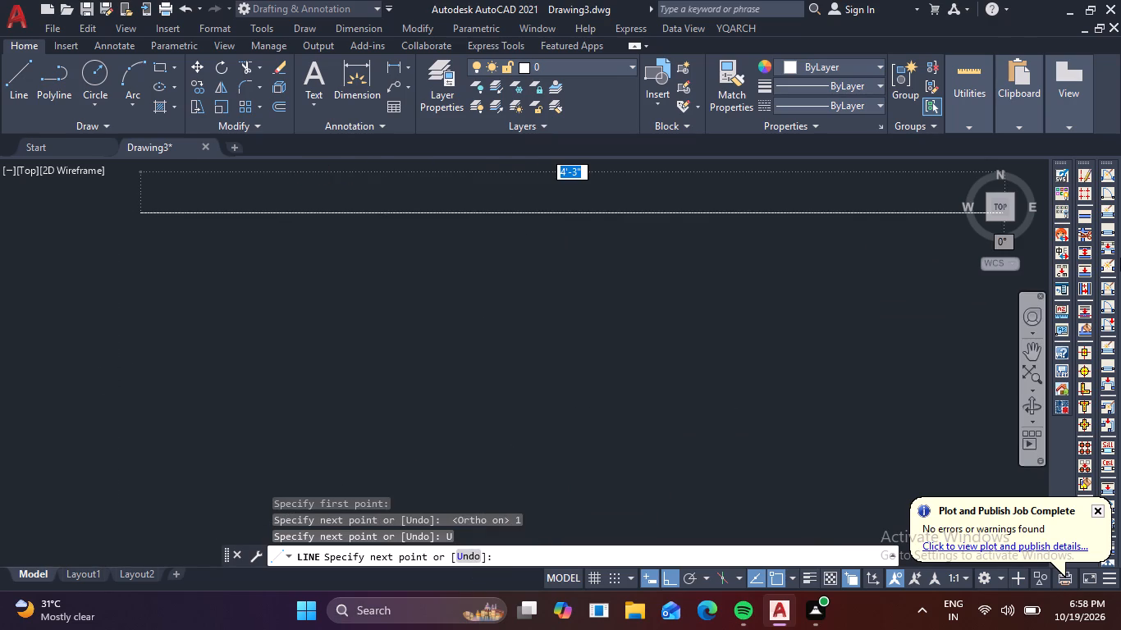
{"action": "key", "text": "2"}
{"action": "key", "text": "0"}
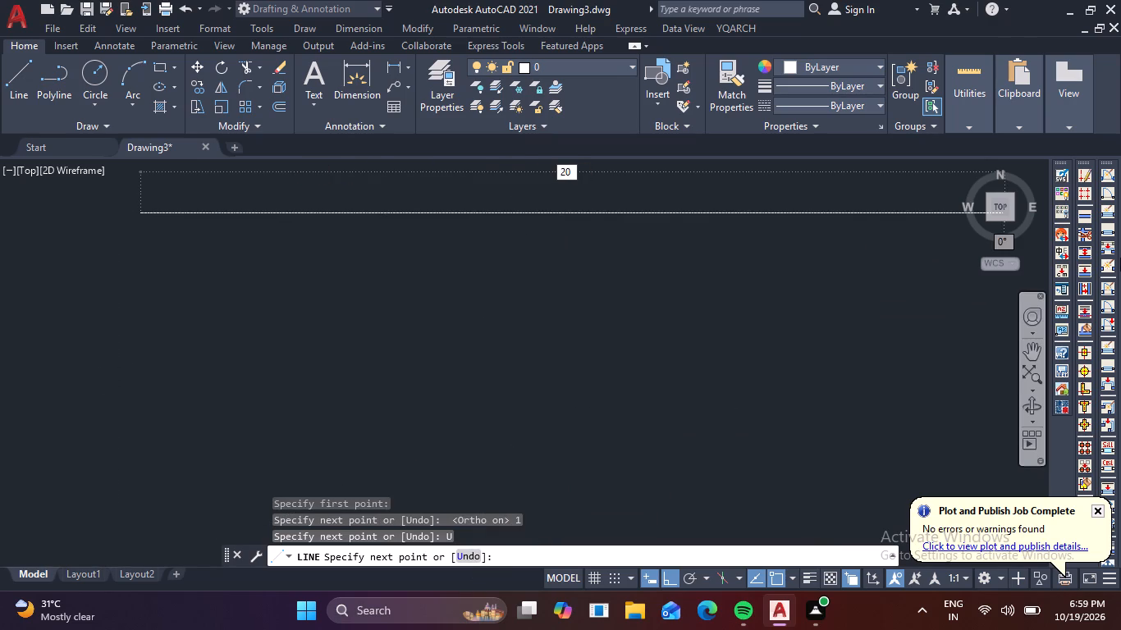
{"action": "type", "text": "'8"}
{"action": "key", "text": "space"}
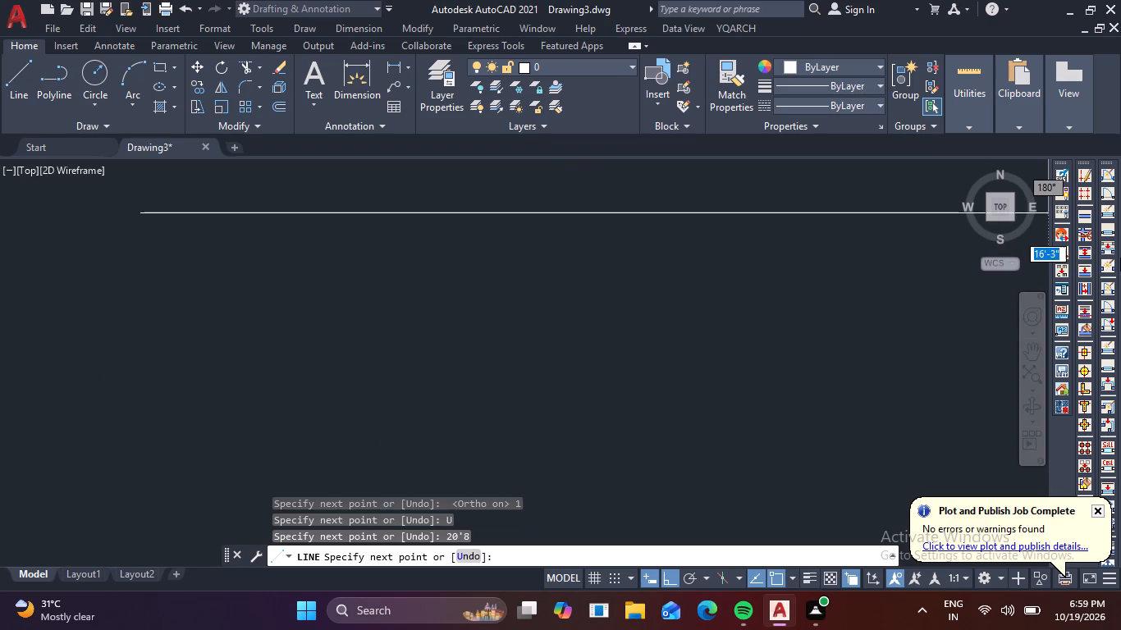
{"action": "key", "text": "Escape"}
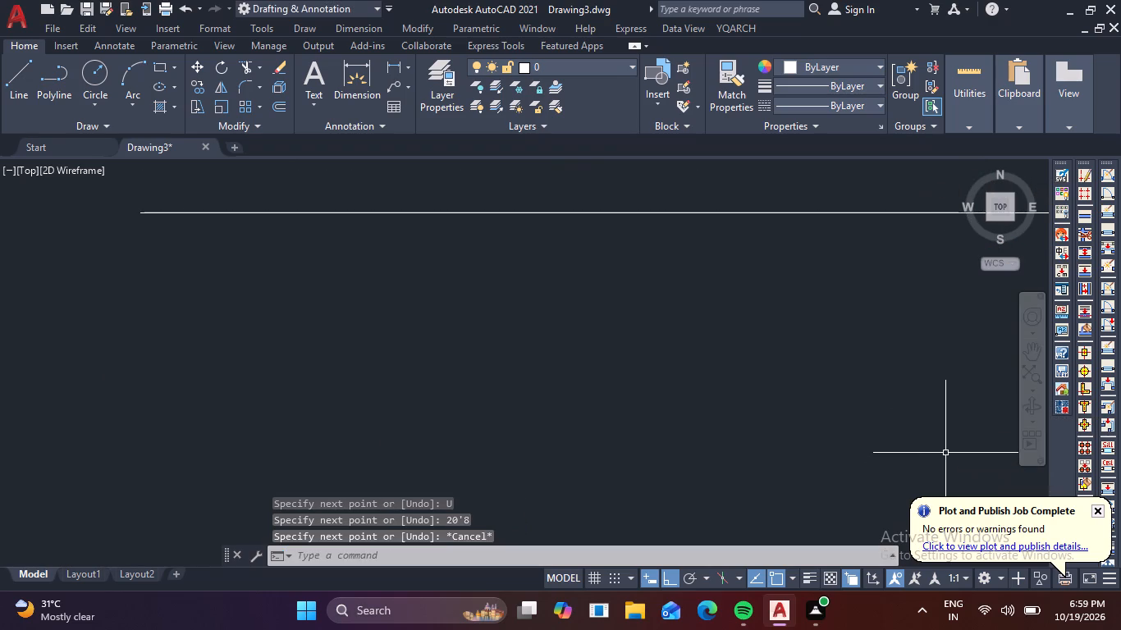
Draw a vertical line 19' long downward from the left end of the horizontal line.
{"action": "scroll", "coordinate": [942, 446], "scroll_direction": "down", "scroll_amount": 2}
{"action": "middle_click_drag", "start_coordinate": [739, 366], "coordinate": [432, 281]}
{"action": "scroll", "coordinate": [451, 267], "scroll_direction": "down", "scroll_amount": 5}
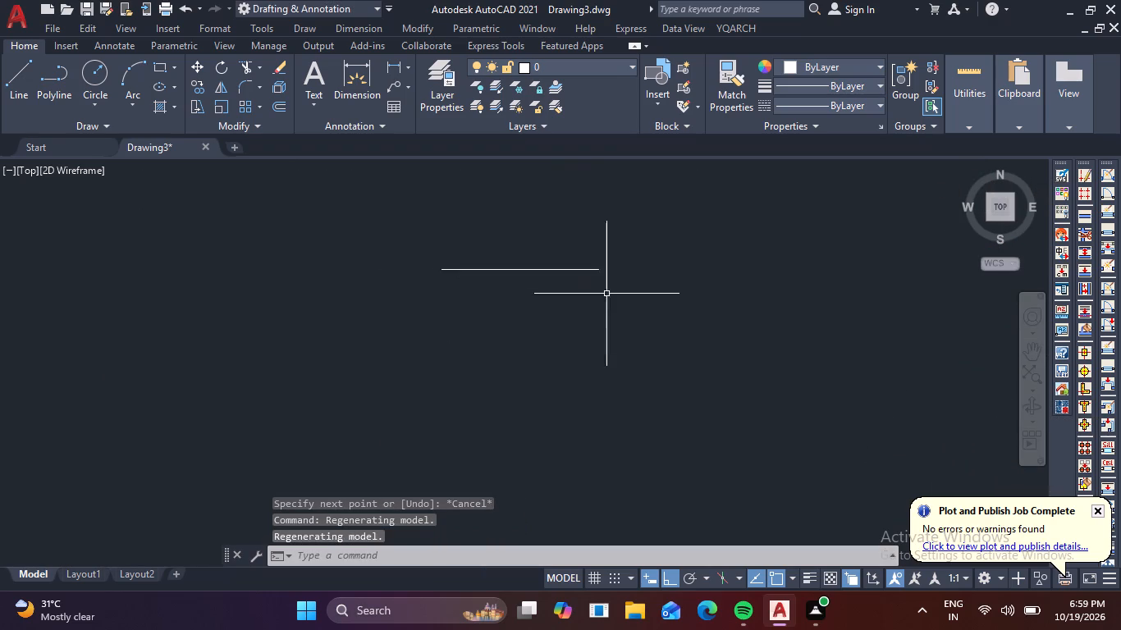
{"action": "scroll", "coordinate": [568, 284], "scroll_direction": "up", "scroll_amount": 3}
{"action": "type", "text": "L"}
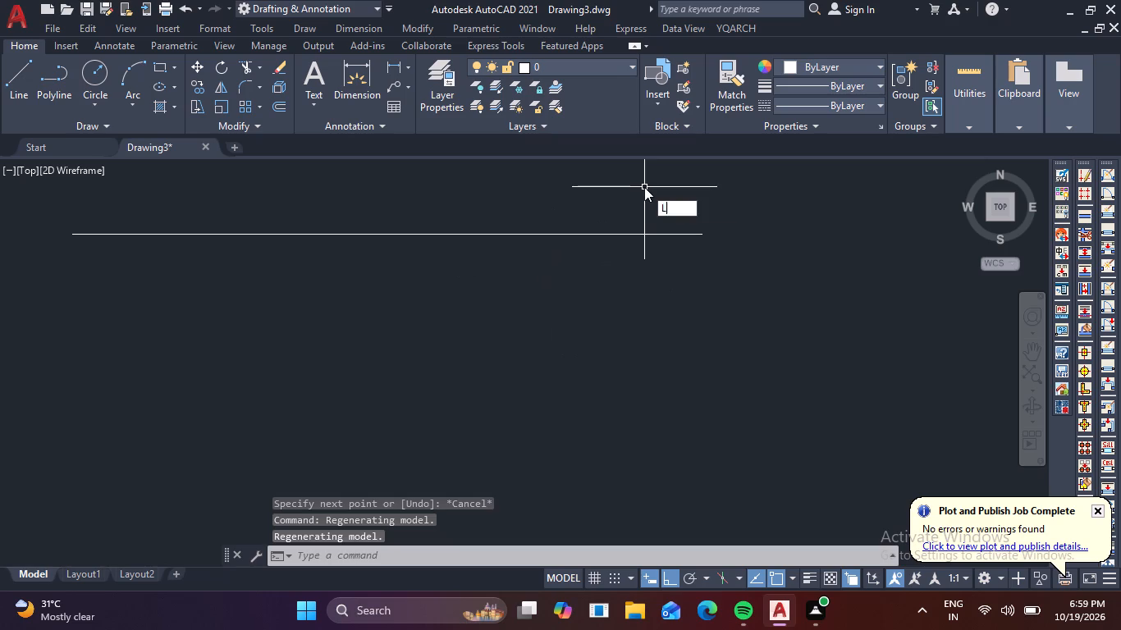
{"action": "key", "text": "space"}
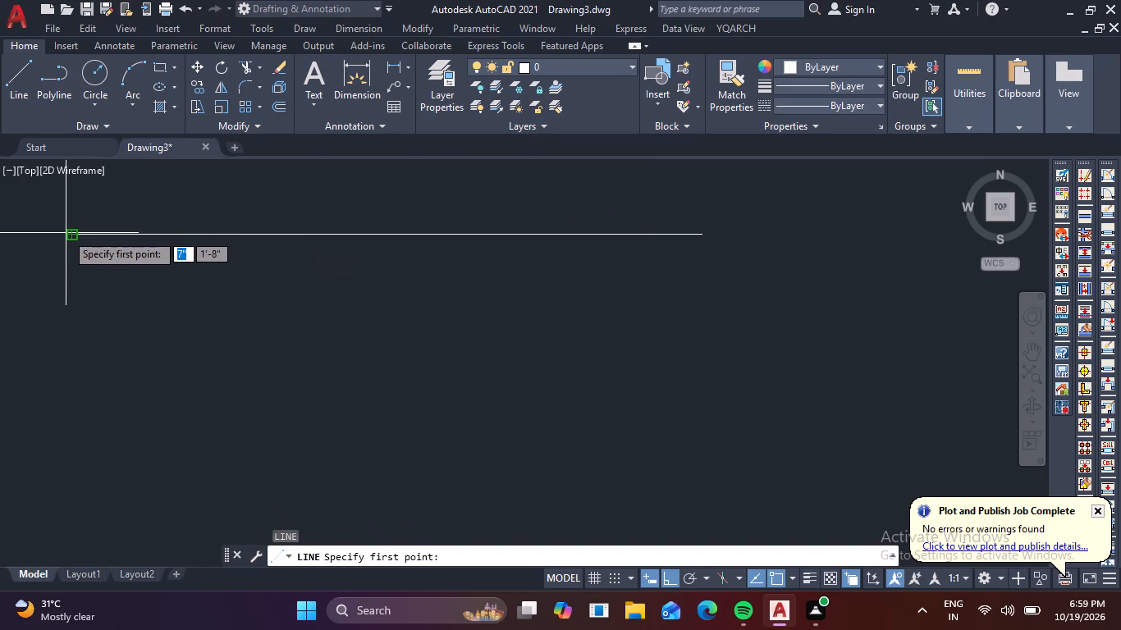
{"action": "left_click", "coordinate": [69, 233]}
{"action": "scroll", "coordinate": [82, 345], "scroll_direction": "down", "scroll_amount": 2}
{"action": "middle_click_drag", "start_coordinate": [280, 233], "coordinate": [321, 205]}
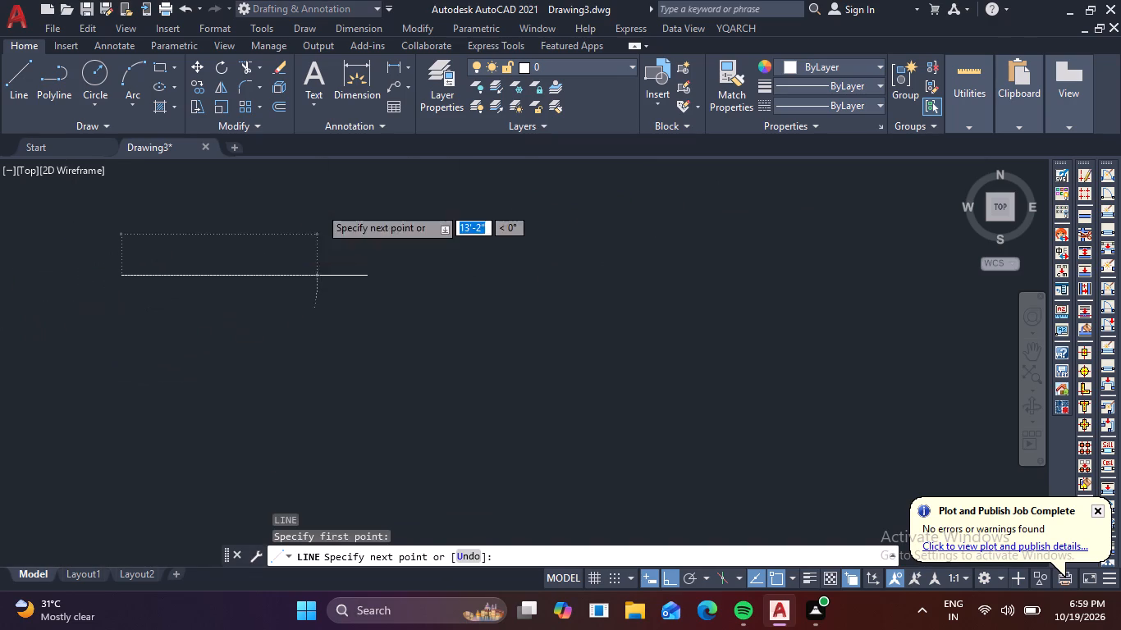
{"action": "middle_click_drag", "start_coordinate": [209, 333], "coordinate": [478, 208]}
{"action": "scroll", "coordinate": [357, 372], "scroll_direction": "down", "scroll_amount": 2}
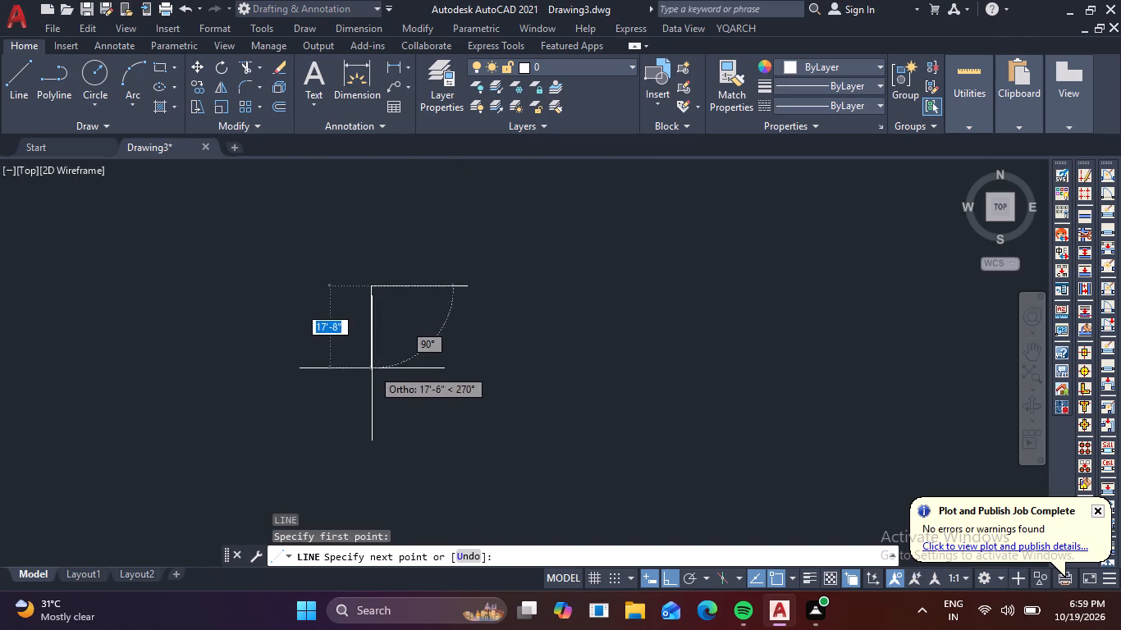
{"action": "key", "text": "9"}
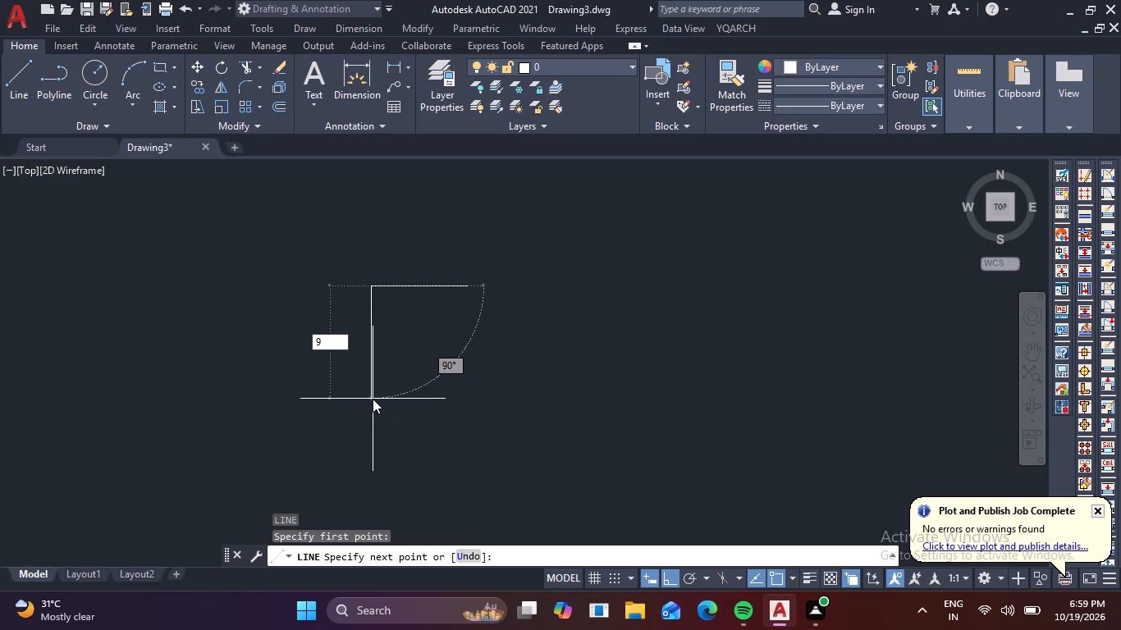
{"action": "key", "text": "BackSpace"}
{"action": "type", "text": "19"}
{"action": "key", "text": "apostrophe"}
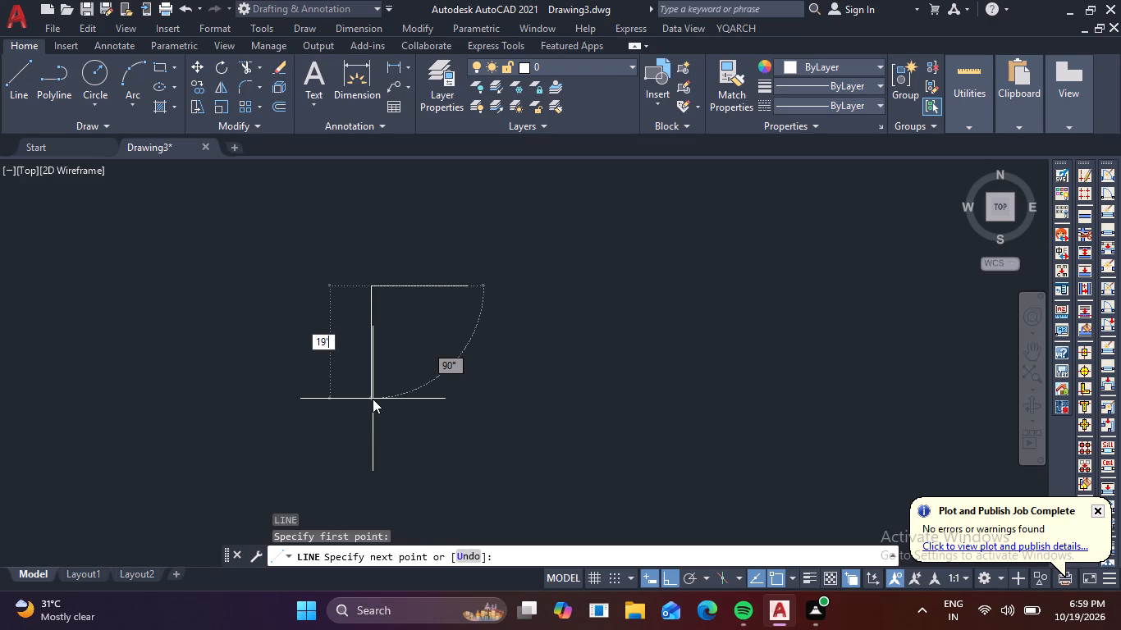
{"action": "key", "text": "Return"}
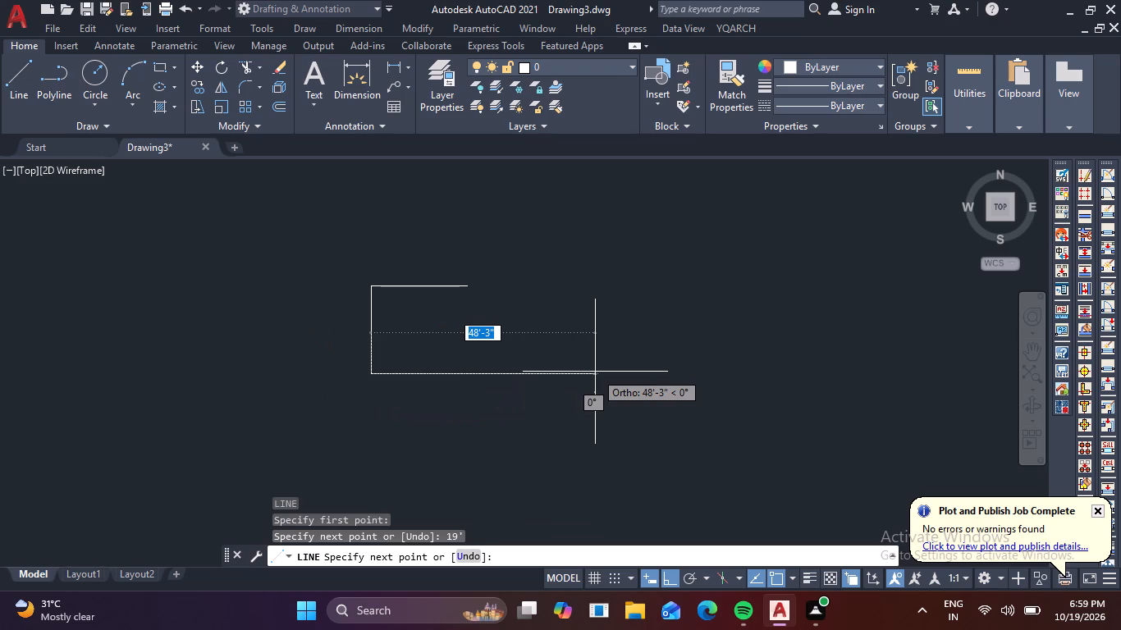
{"action": "key", "text": "Escape"}
Offset the horizontal line upward and the vertical line to the left by 9" to form the outer wall faces.
{"action": "key", "text": "o"}
{"action": "key", "text": "Return"}
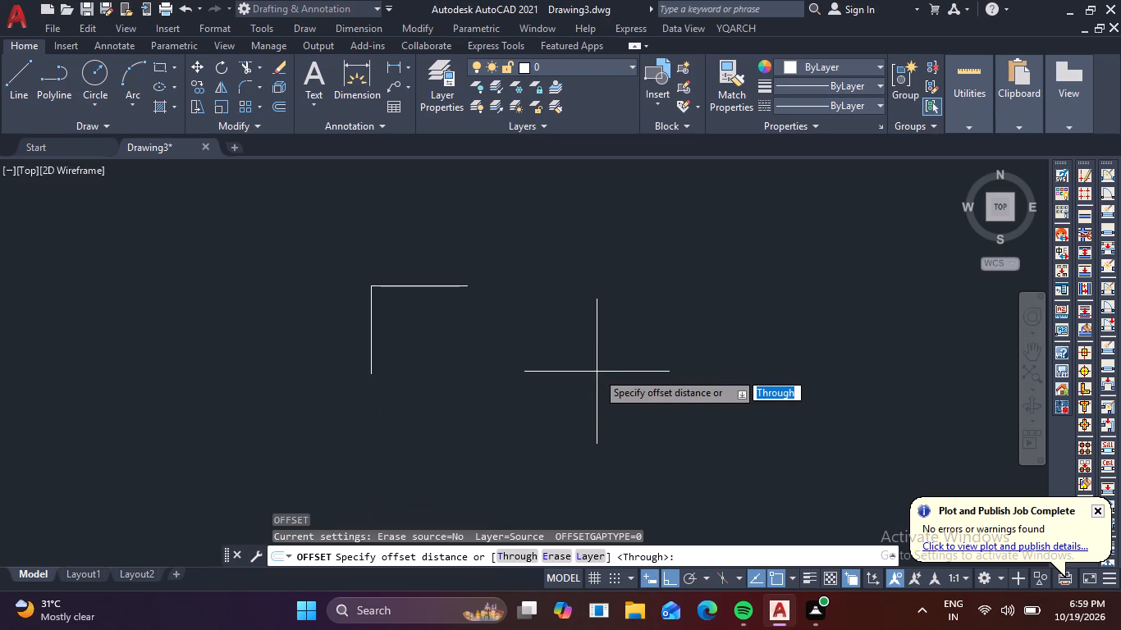
{"action": "key", "text": "0"}
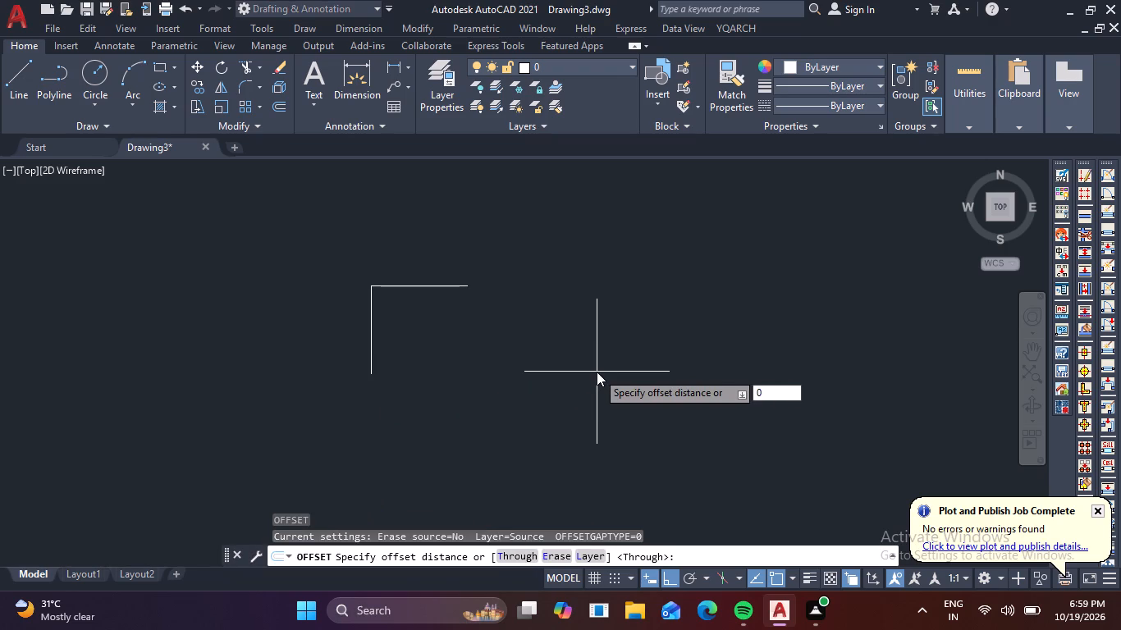
{"action": "key", "text": "BackSpace"}
{"action": "type", "text": "9"}
{"action": "key", "text": "space"}
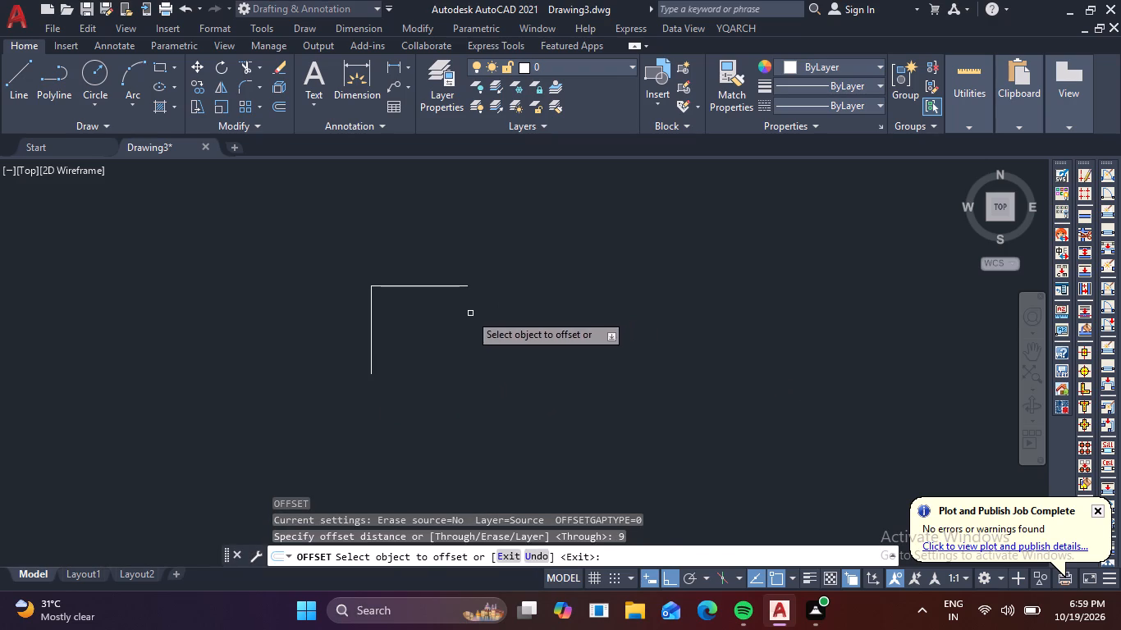
{"action": "scroll", "coordinate": [462, 305], "scroll_direction": "up", "scroll_amount": 3}
{"action": "left_click", "coordinate": [431, 234]}
{"action": "left_click", "coordinate": [449, 174]}
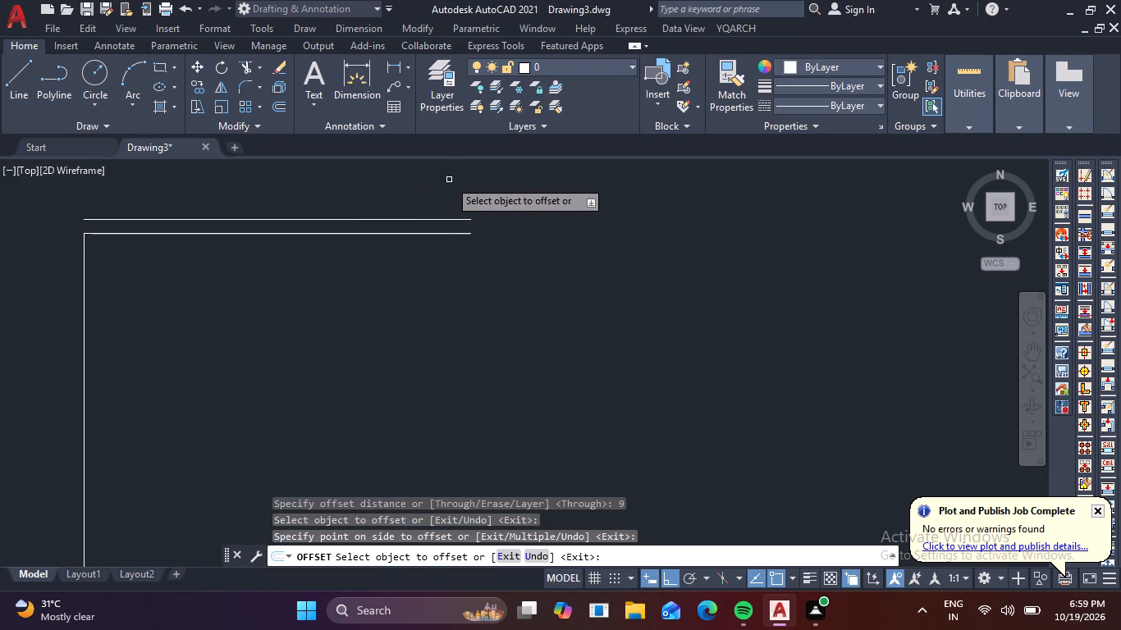
{"action": "middle_click_drag", "start_coordinate": [449, 182], "coordinate": [576, 241]}
{"action": "left_click", "coordinate": [212, 323]}
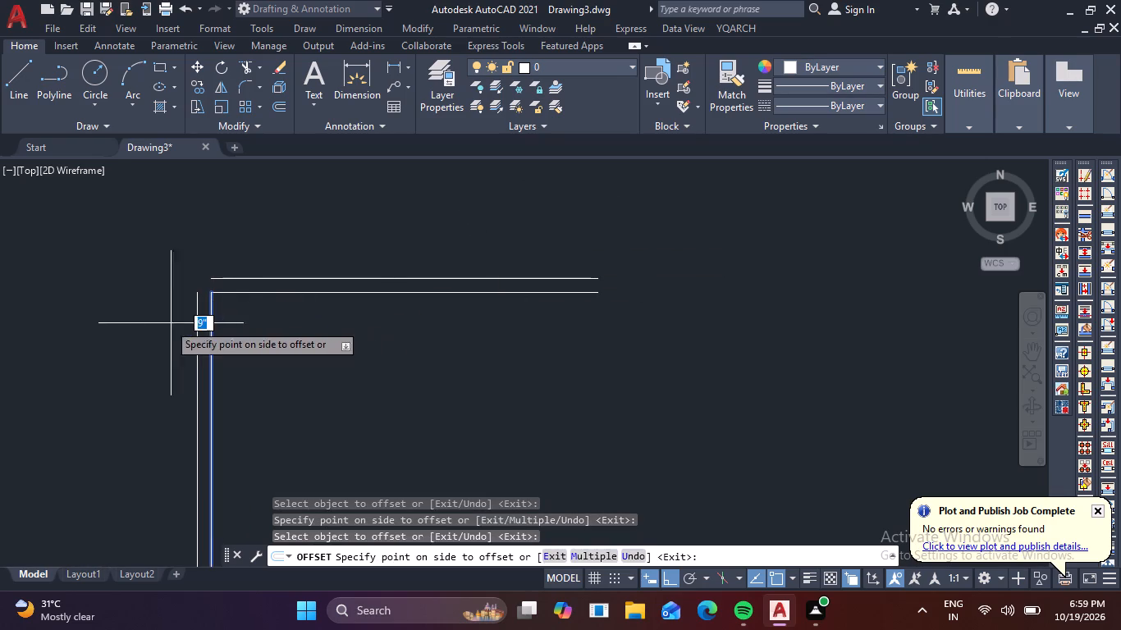
{"action": "left_click", "coordinate": [143, 323]}
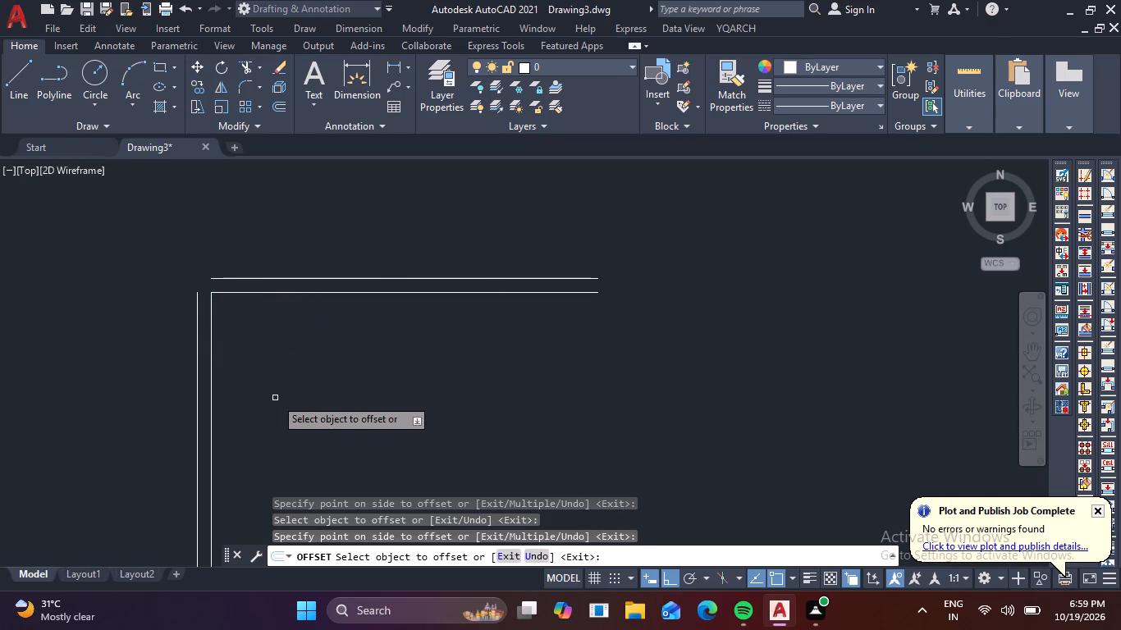
Fillet the outer horizontal and outer vertical wall lines with radius 0 to close the upper-left outer corner.
{"action": "key", "text": "Escape"}
{"action": "key", "text": "f"}
{"action": "key", "text": "space"}
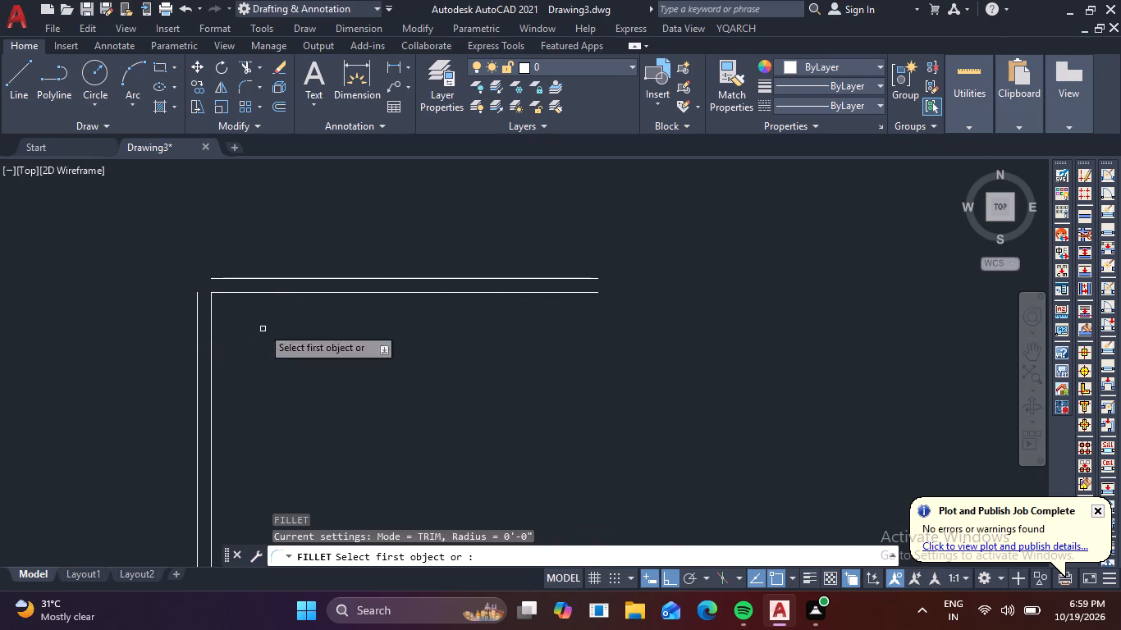
{"action": "left_click", "coordinate": [222, 278]}
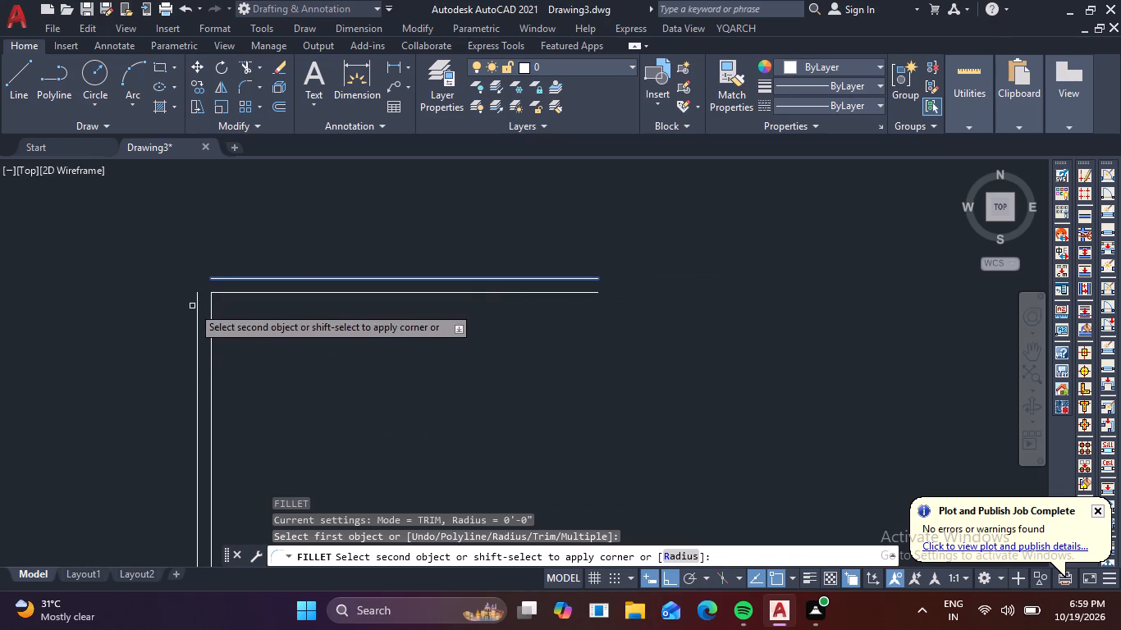
{"action": "left_click", "coordinate": [197, 309]}
{"action": "key", "text": "Escape"}
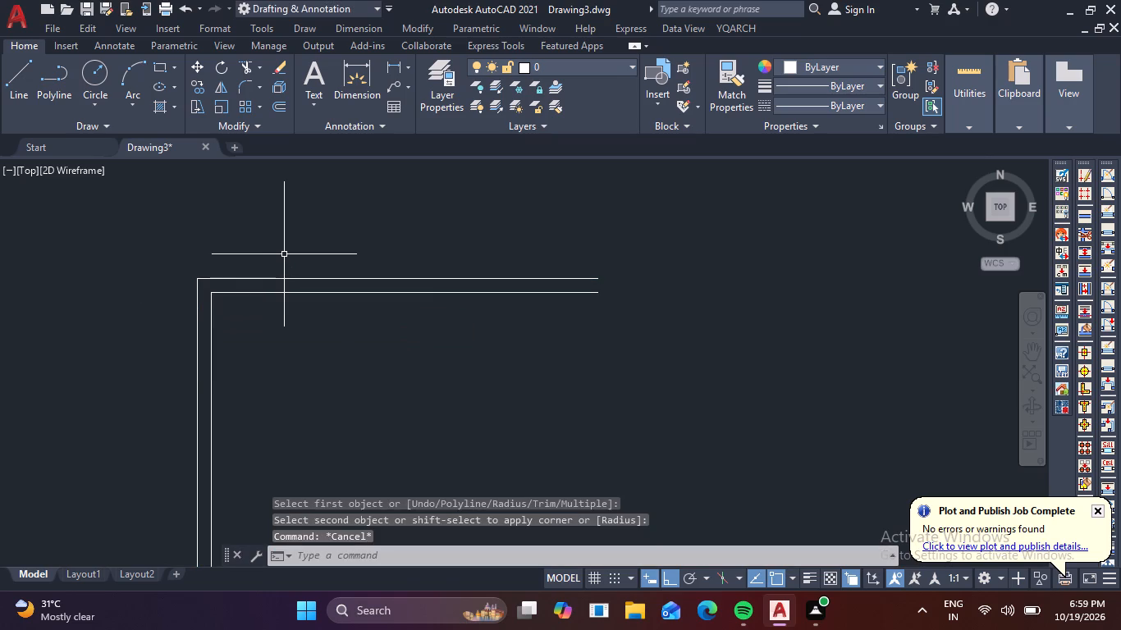
Offset the inner left wall line 20'8" to the right, and offset that copy 6" further right to form a partition.
{"action": "scroll", "coordinate": [295, 249], "scroll_direction": "down", "scroll_amount": 2}
{"action": "middle_click_drag", "start_coordinate": [386, 310], "coordinate": [272, 291]}
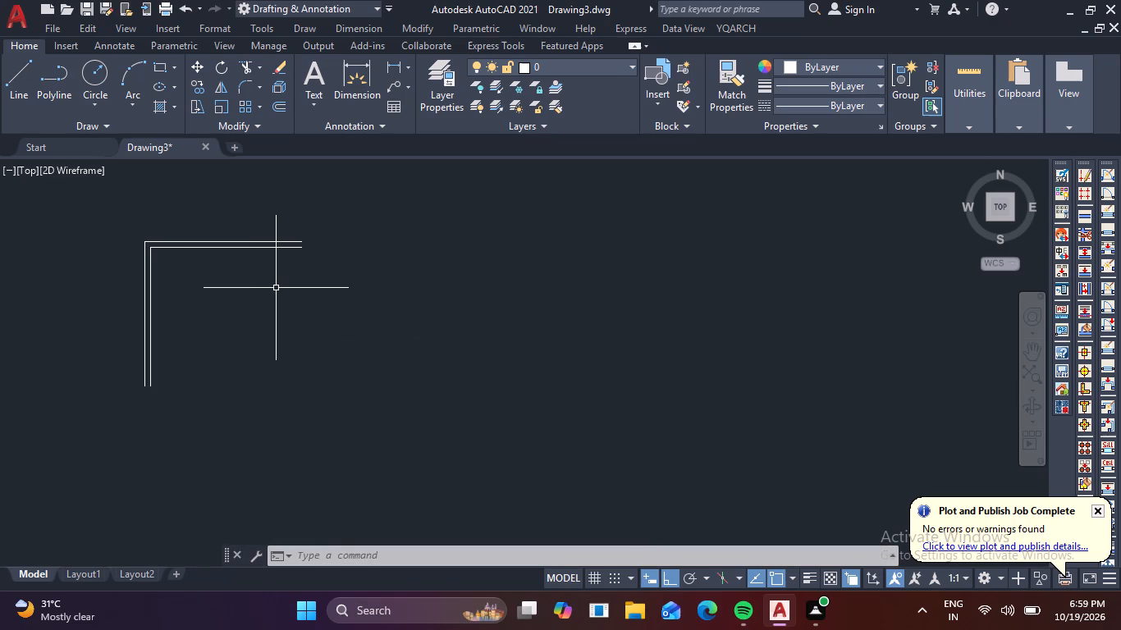
{"action": "key", "text": "o"}
{"action": "key", "text": "Return"}
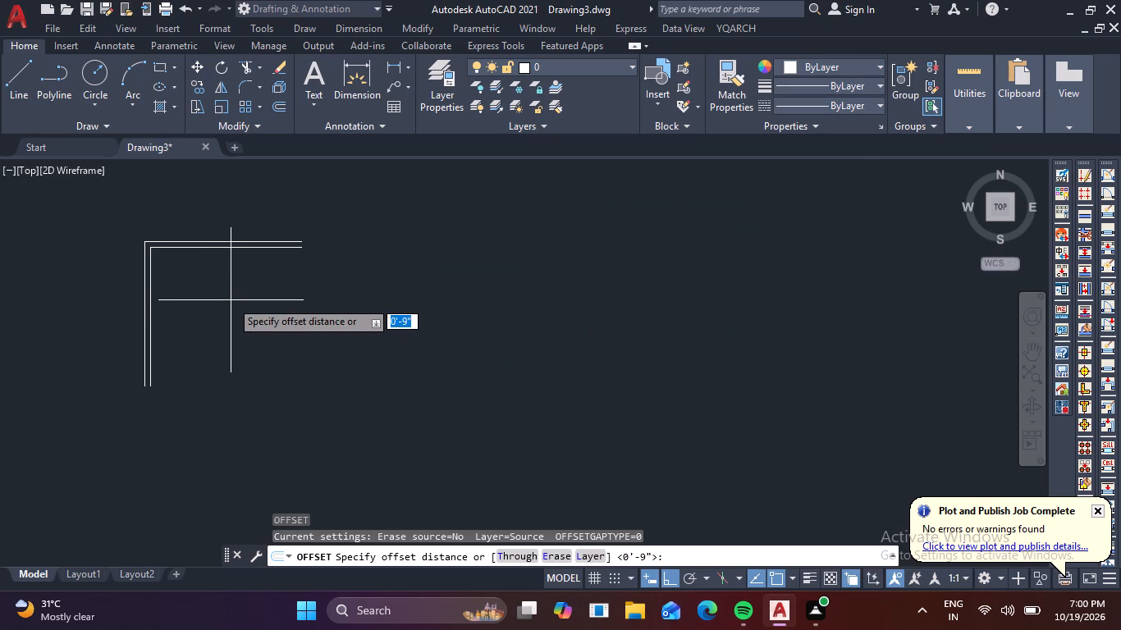
{"action": "type", "text": "20"}
{"action": "key", "text": "apostrophe"}
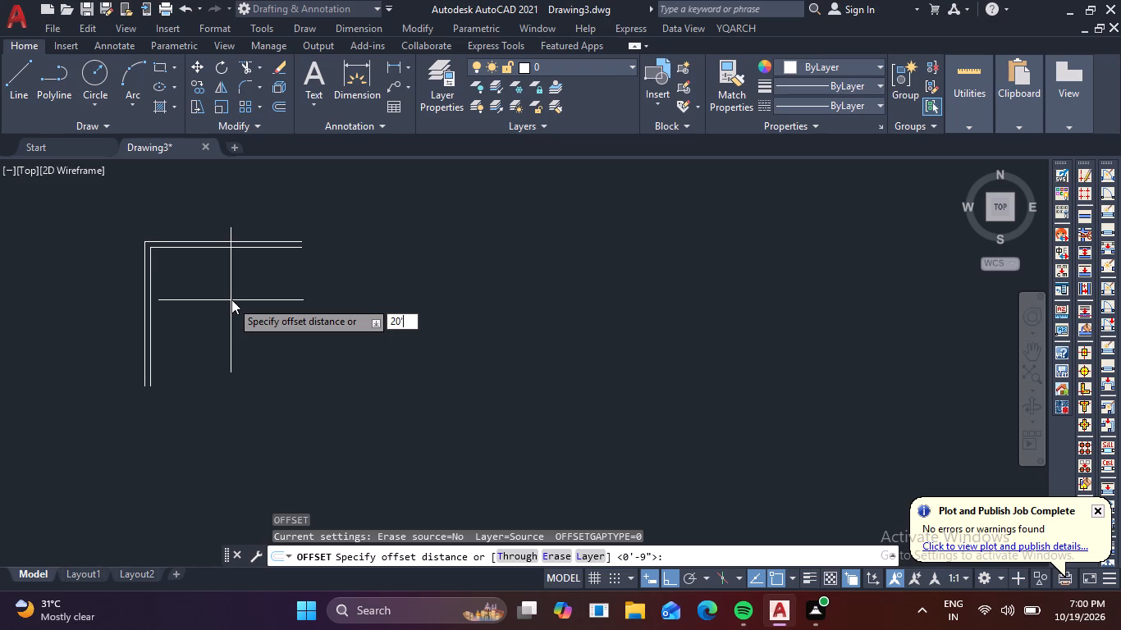
{"action": "type", "text": "8"}
{"action": "key", "text": "space"}
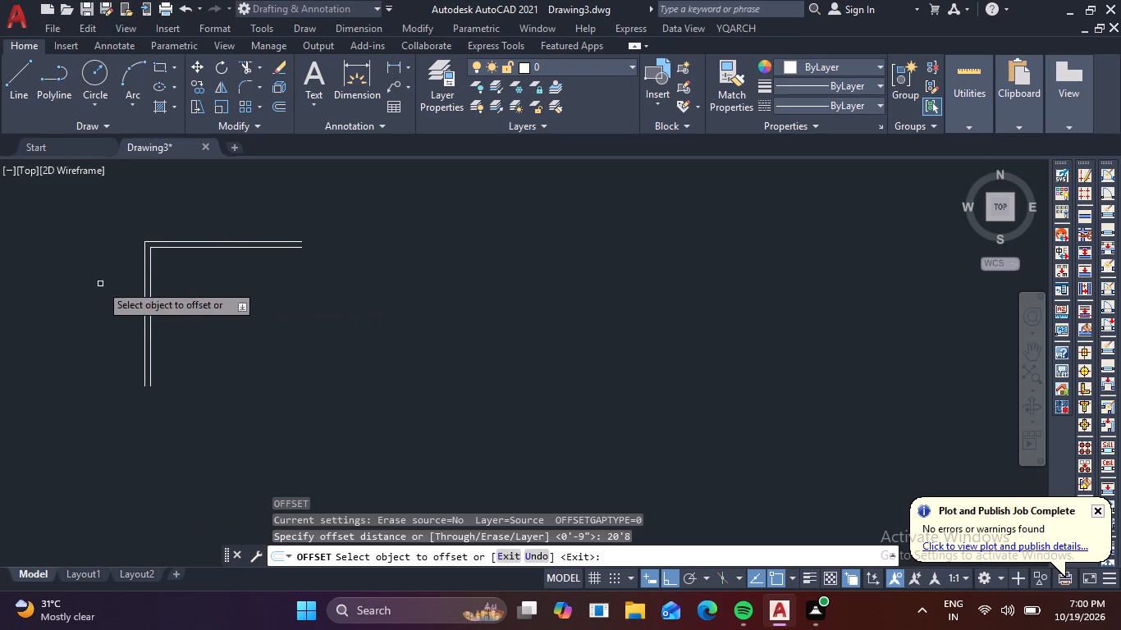
{"action": "left_click", "coordinate": [148, 291]}
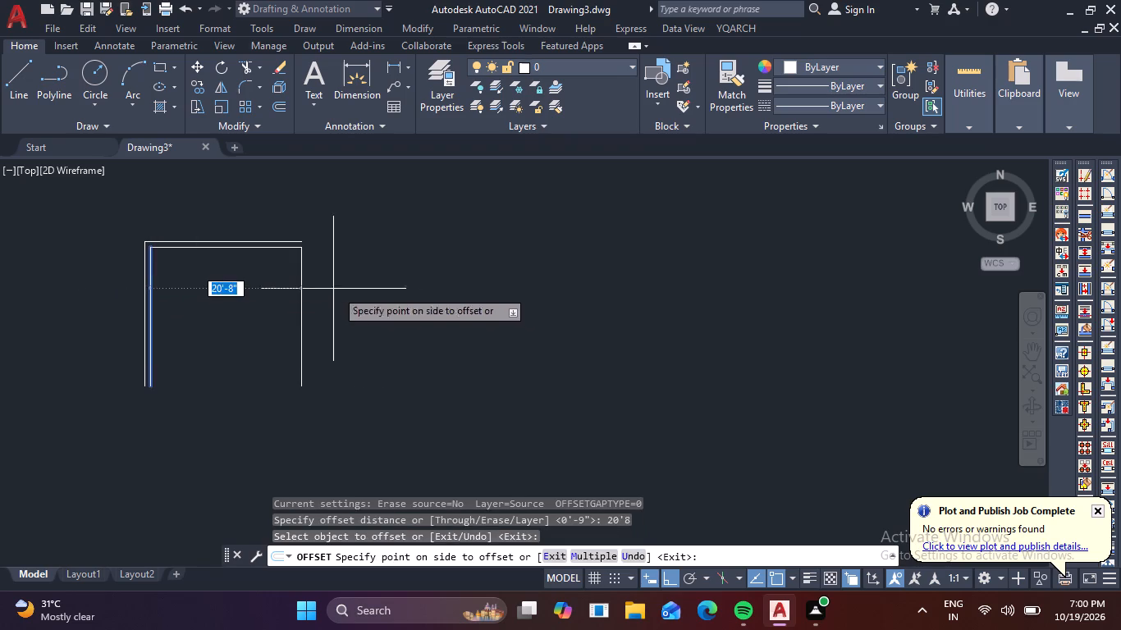
{"action": "left_click", "coordinate": [373, 283]}
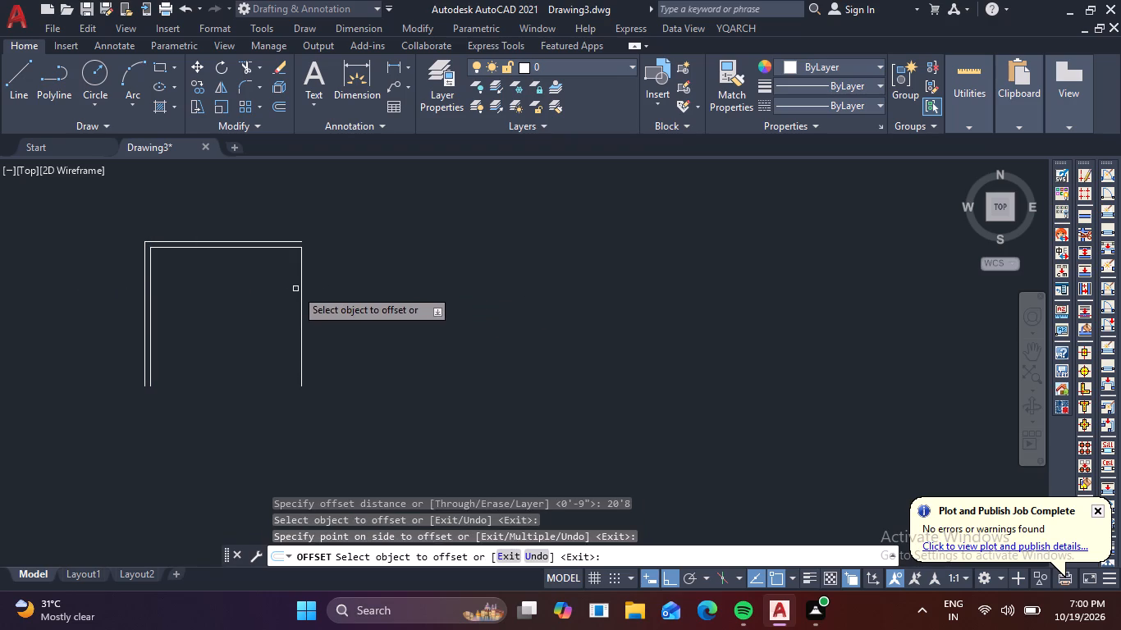
{"action": "left_click", "coordinate": [300, 292]}
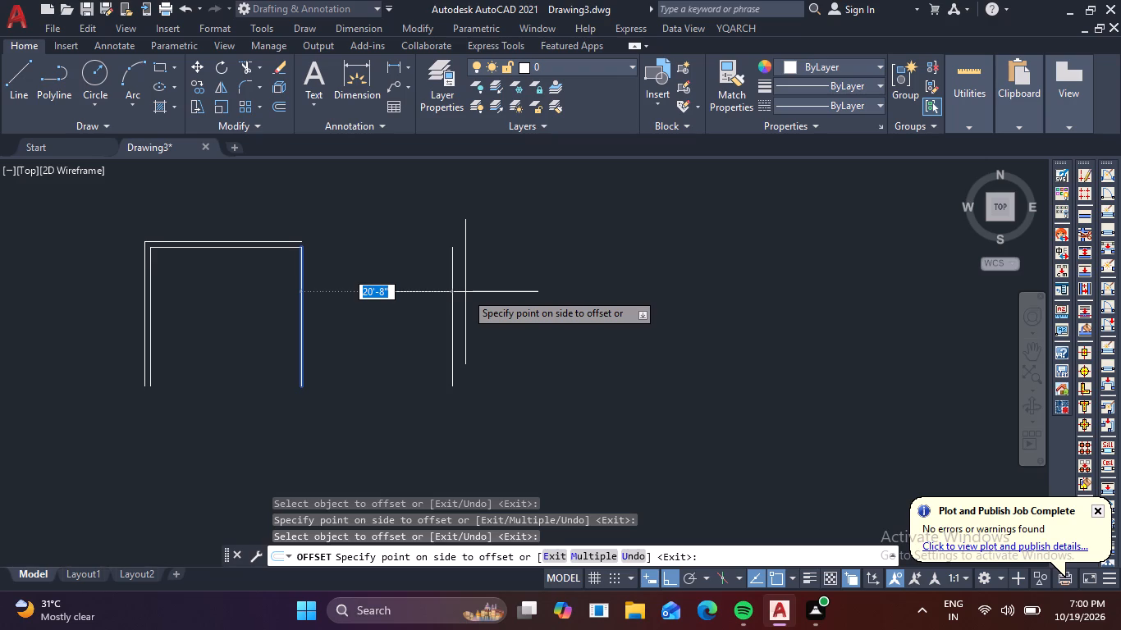
{"action": "key", "text": "6"}
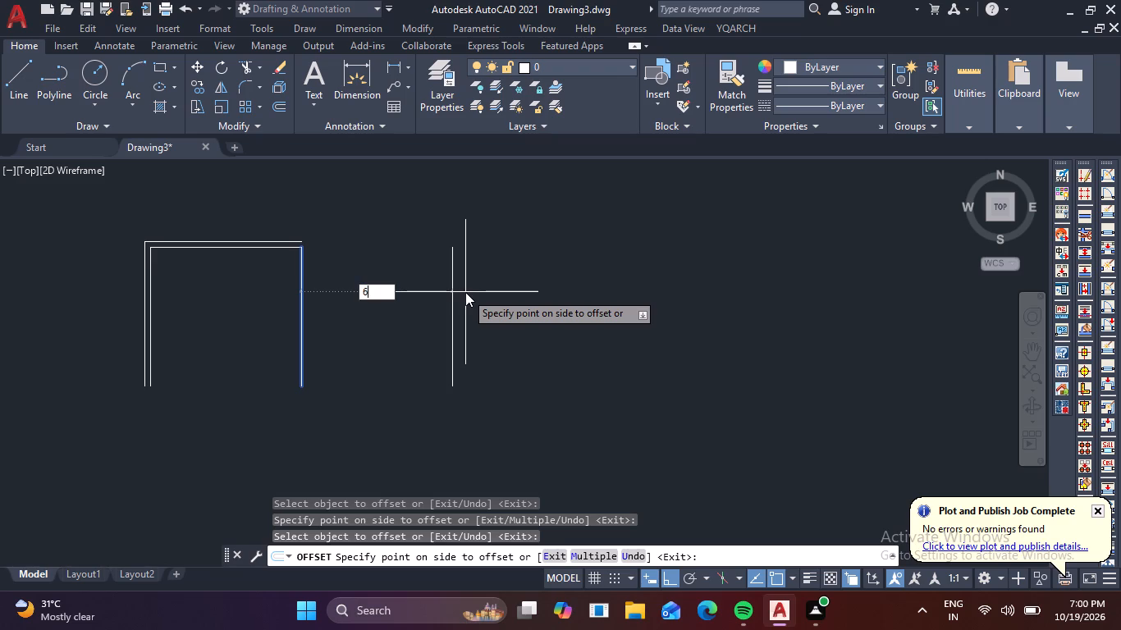
{"action": "key", "text": "space"}
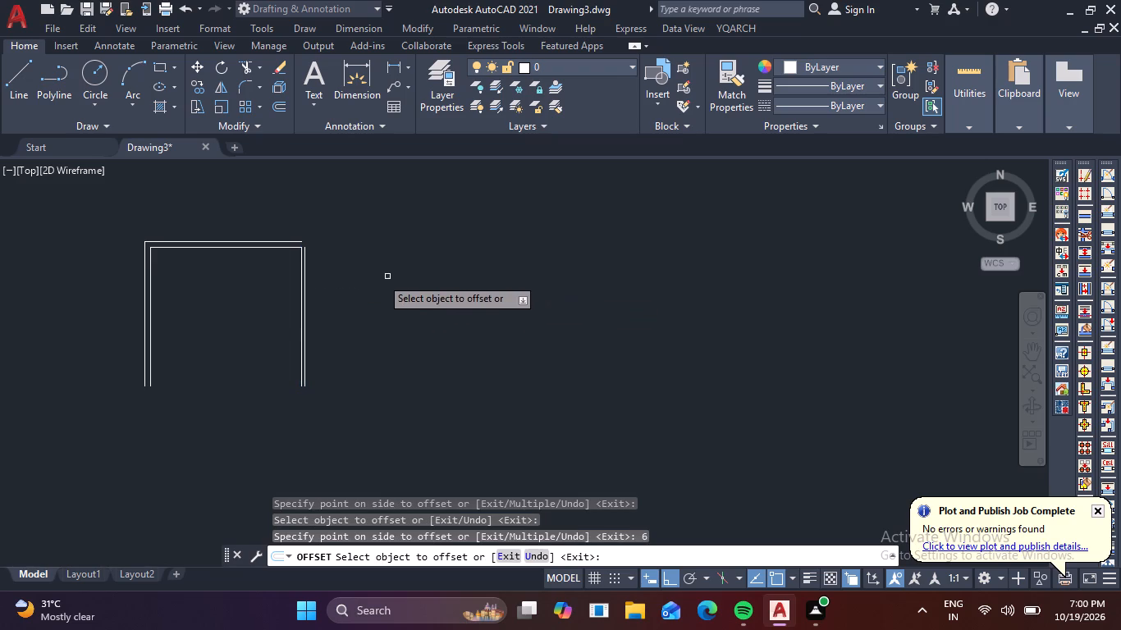
Form a second partition to the right by offsetting the first partition's right face 6', and that new line 6".
{"action": "scroll", "coordinate": [286, 288], "scroll_direction": "up", "scroll_amount": 2}
{"action": "left_click", "coordinate": [325, 277]}
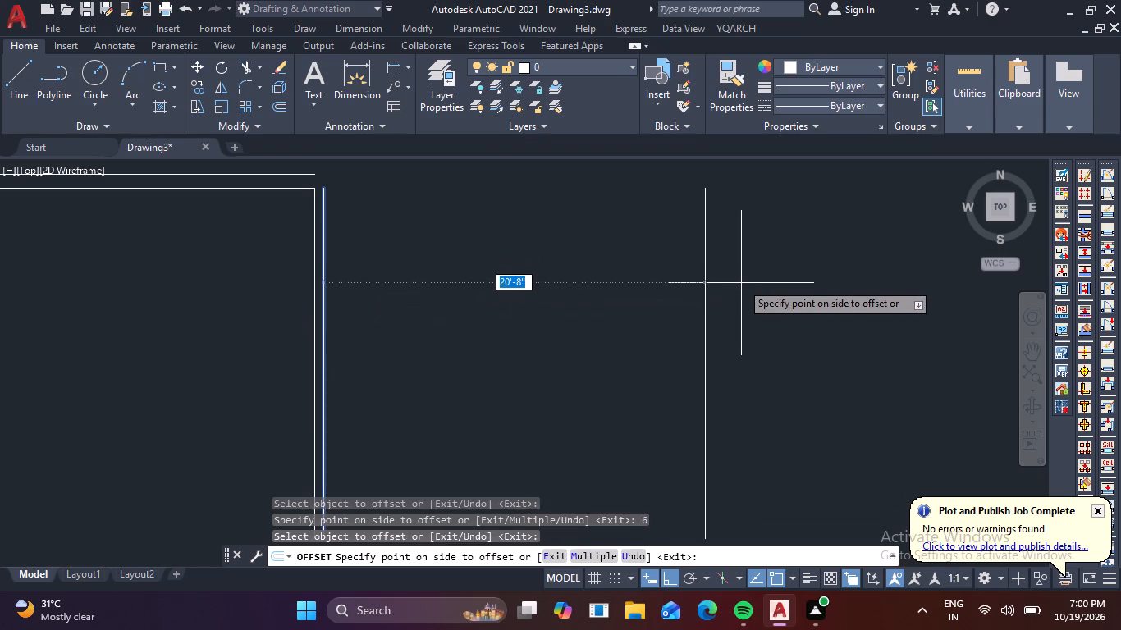
{"action": "key", "text": "6"}
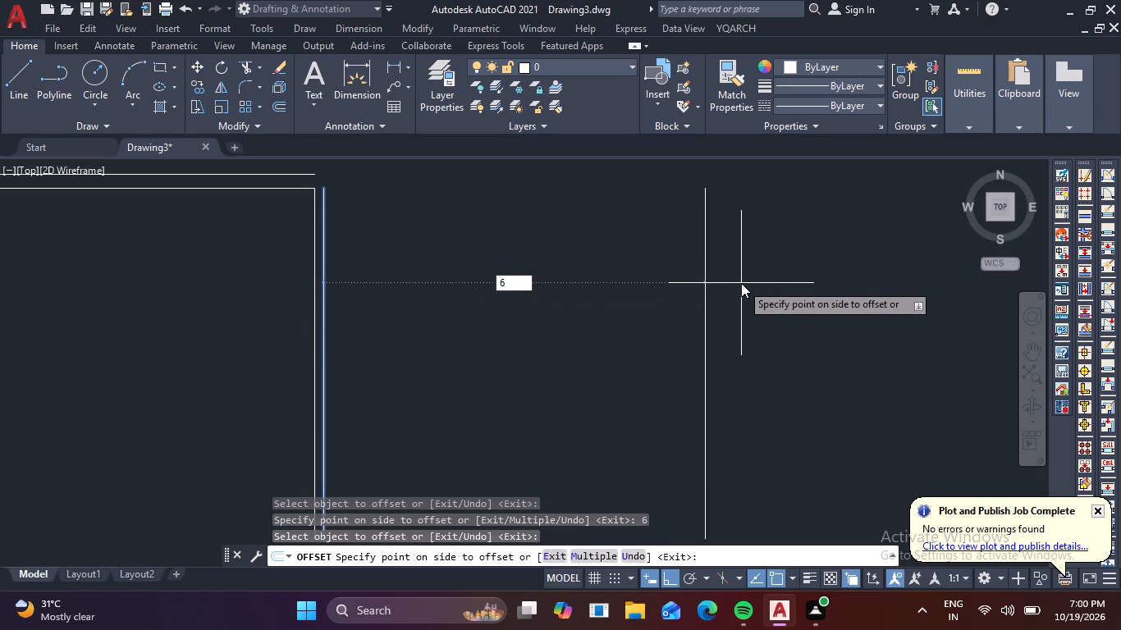
{"action": "type", "text": "'"}
{"action": "key", "text": "space"}
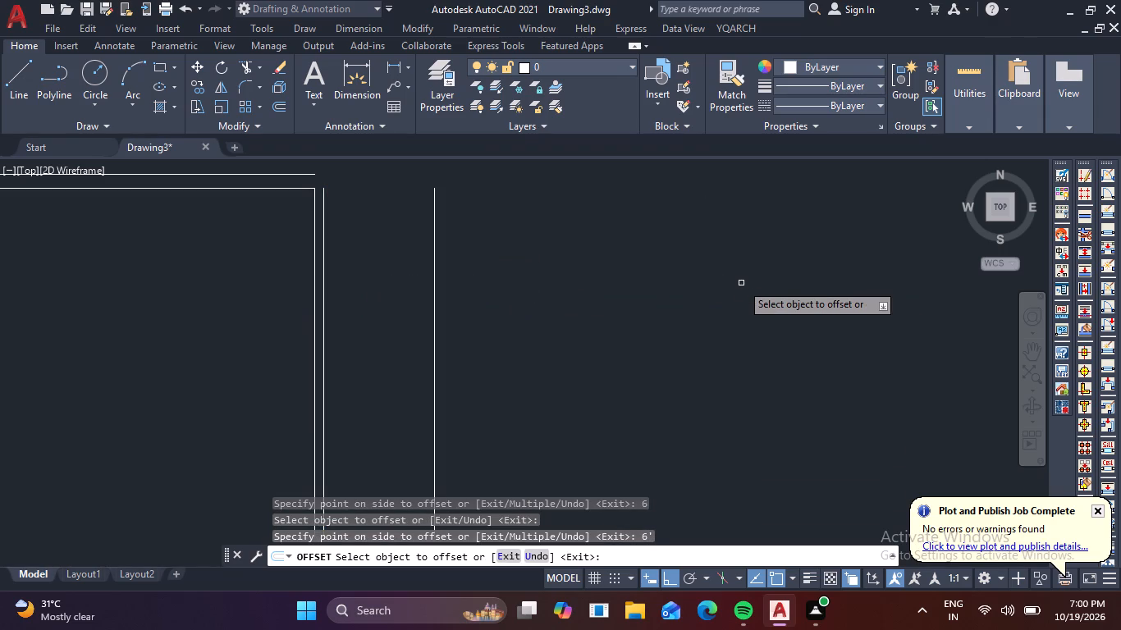
{"action": "left_click", "coordinate": [434, 272]}
{"action": "type", "text": "6"}
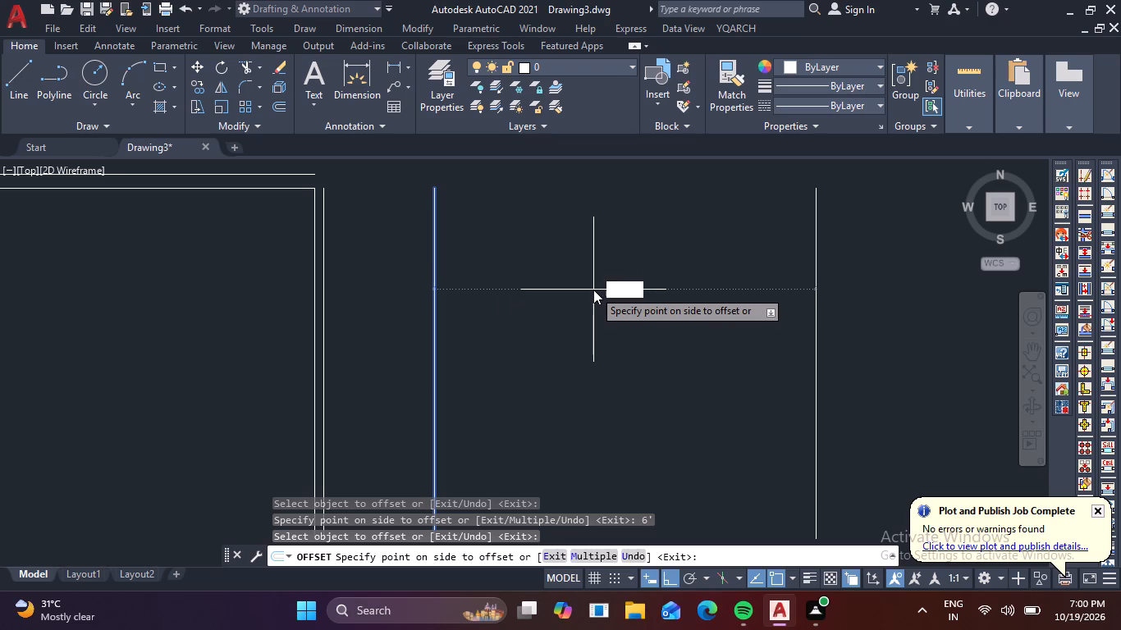
{"action": "key", "text": "space"}
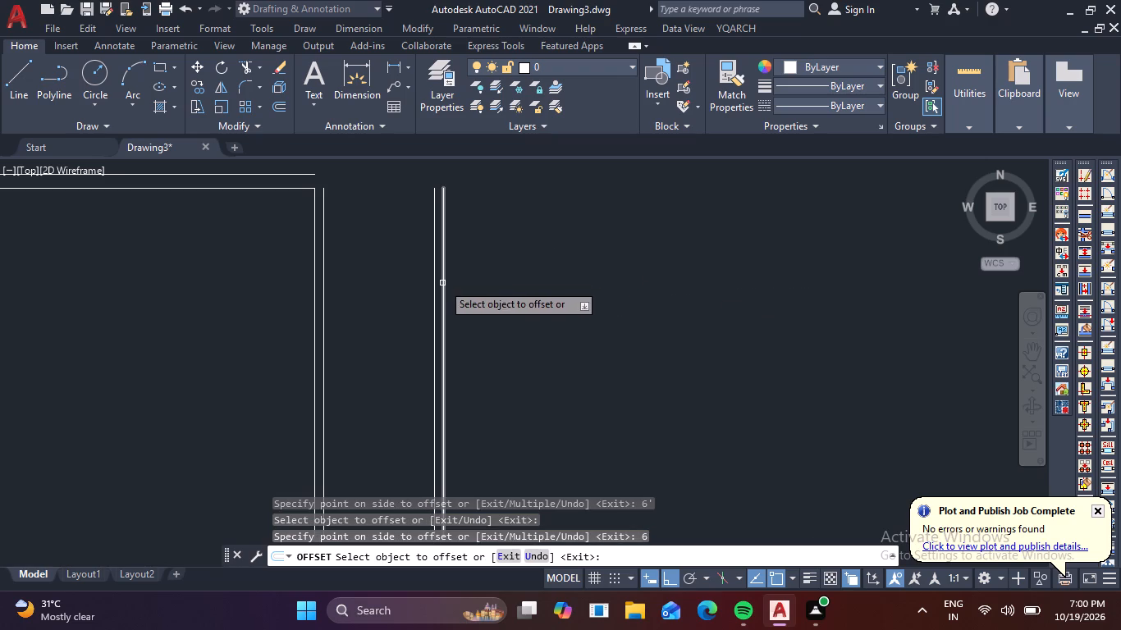
Form a third partition by offsetting the second partition's right face 6' to the right, and that new line 6".
{"action": "left_click", "coordinate": [442, 283]}
{"action": "type", "text": "6'"}
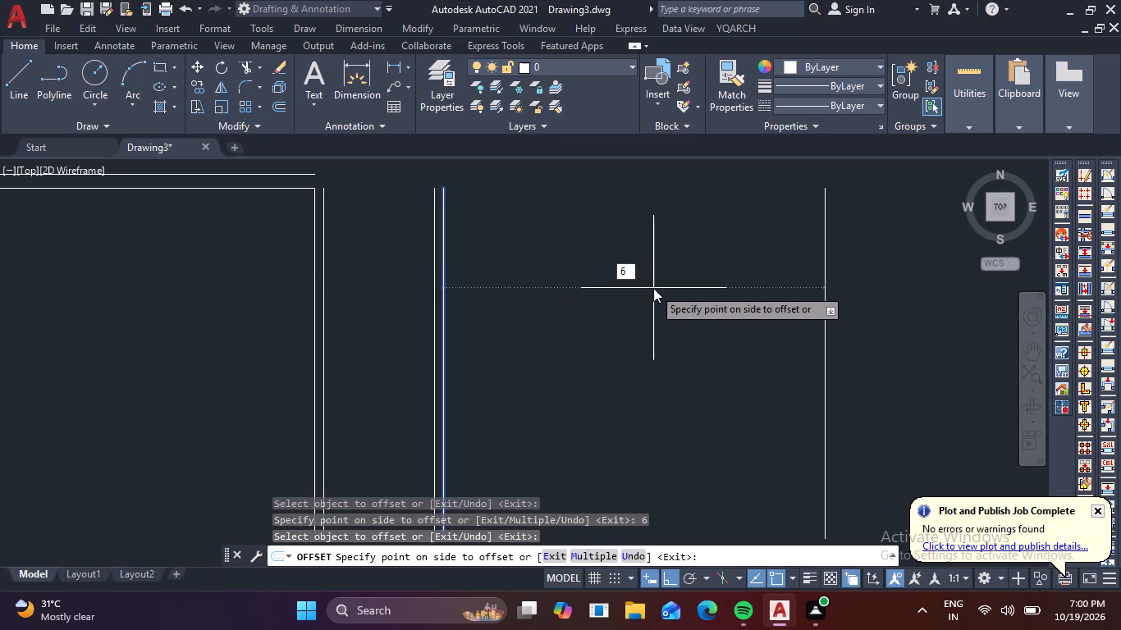
{"action": "key", "text": "space"}
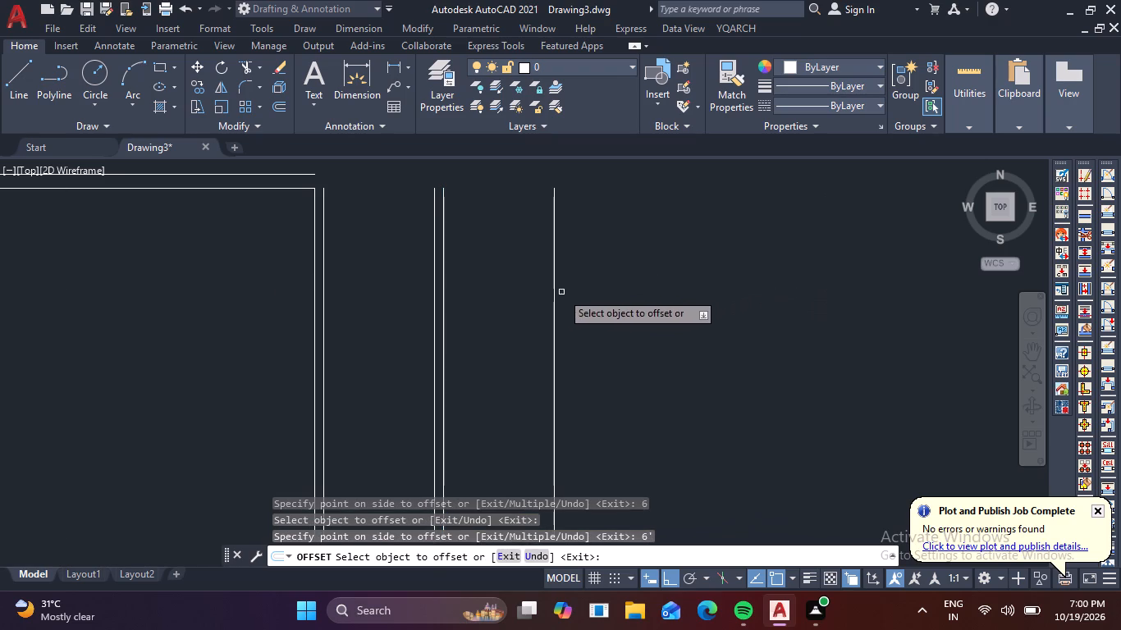
{"action": "left_click", "coordinate": [552, 297]}
{"action": "type", "text": "6"}
{"action": "key", "text": "space"}
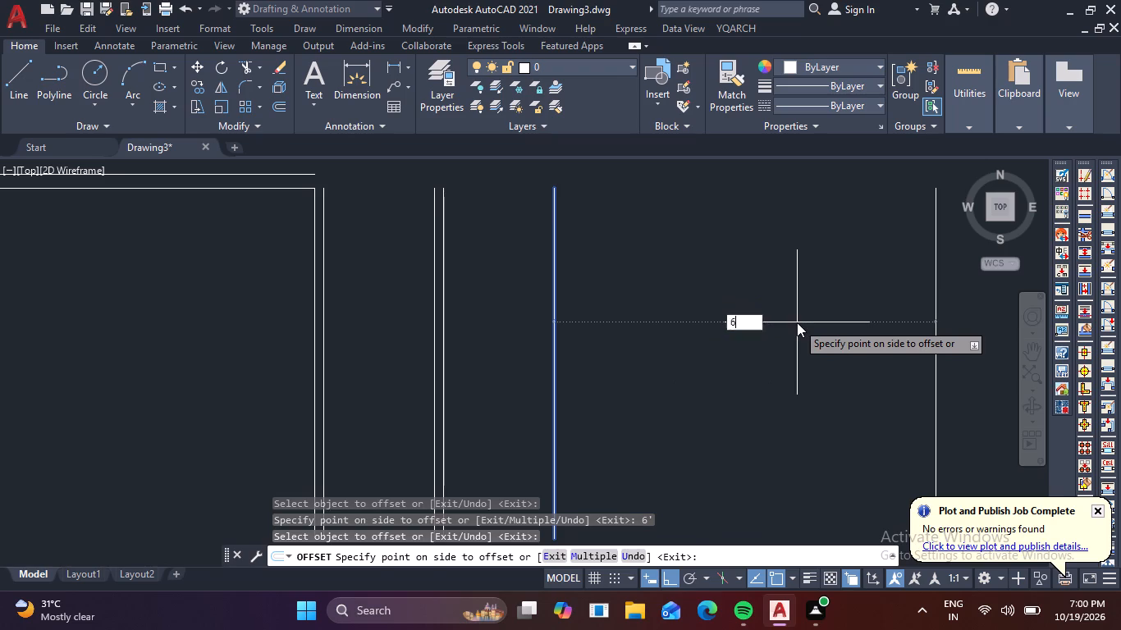
Offset the third partition's right face 16'1" to the right, and that new line 9" to form the right outer wall.
{"action": "middle_click", "coordinate": [451, 268]}
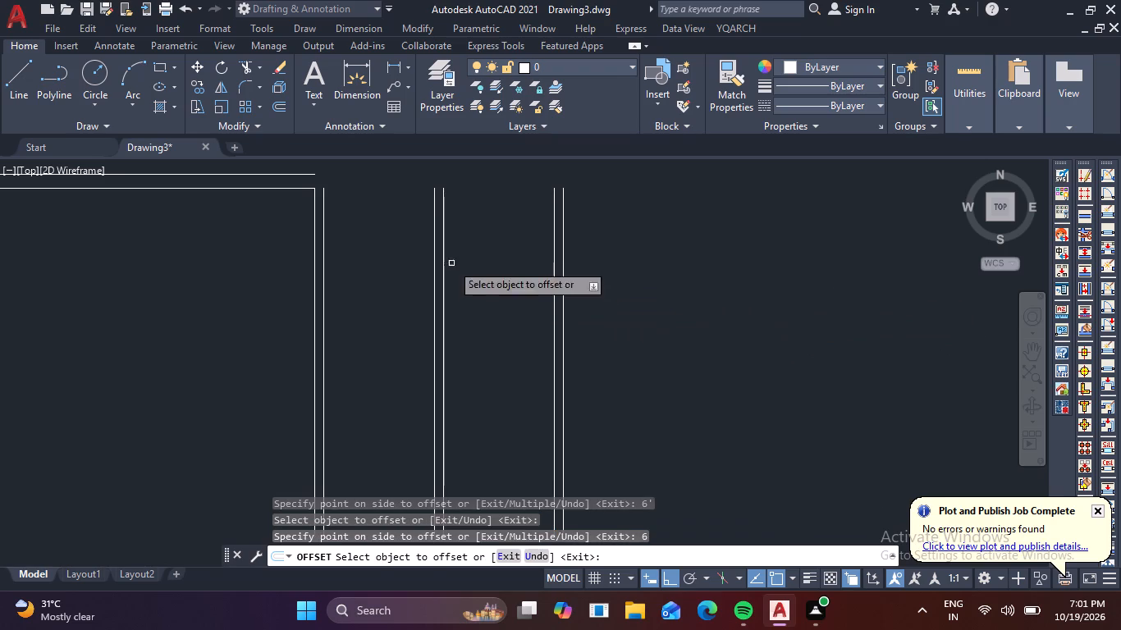
{"action": "middle_click_drag", "start_coordinate": [619, 272], "coordinate": [414, 262]}
{"action": "left_click", "coordinate": [358, 278]}
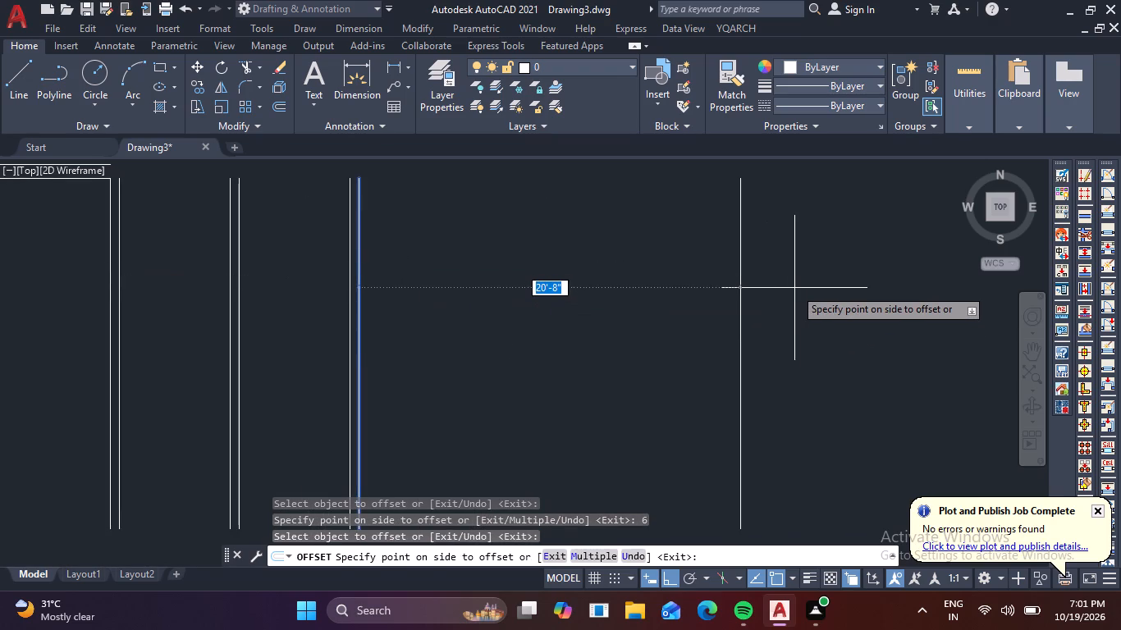
{"action": "key", "text": "1"}
{"action": "key", "text": "6"}
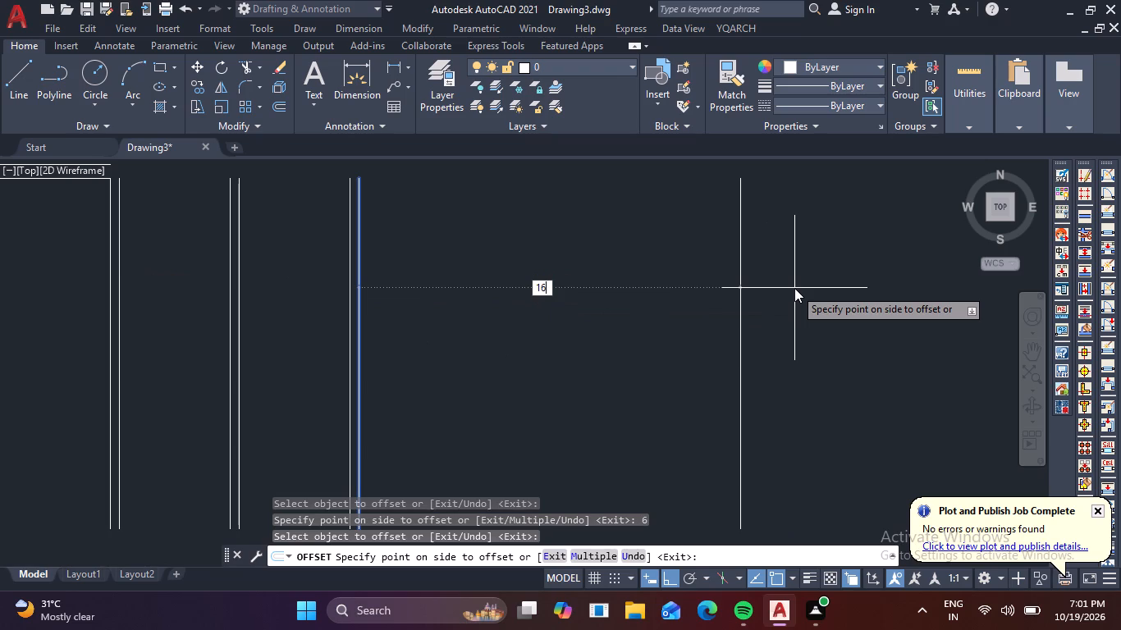
{"action": "key", "text": "apostrophe"}
{"action": "key", "text": "1"}
{"action": "key", "text": "space"}
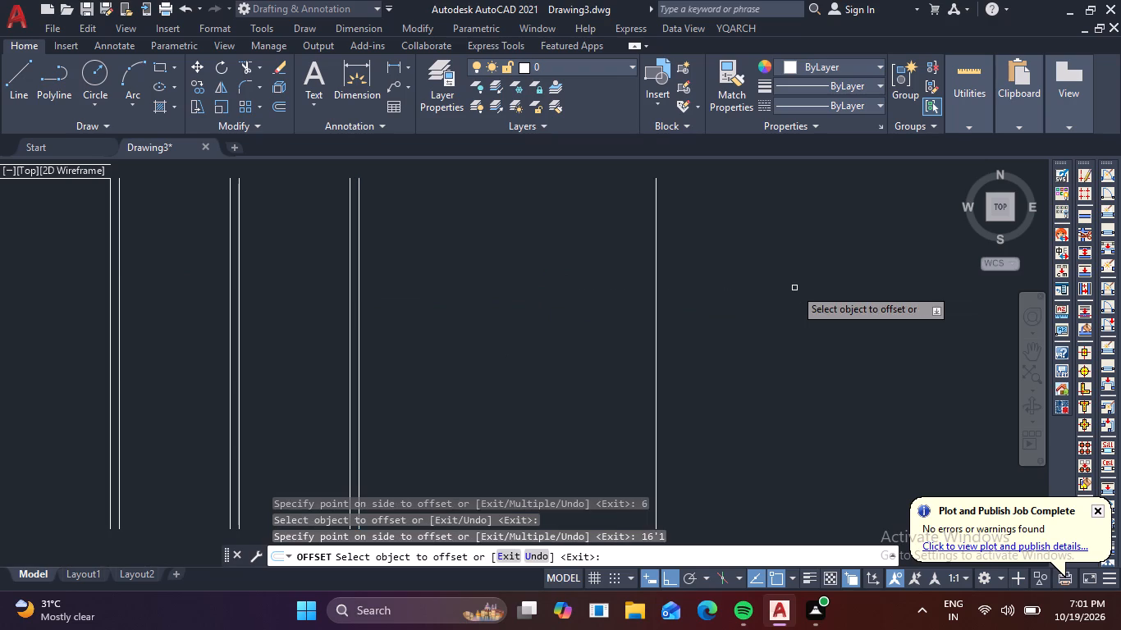
{"action": "left_click", "coordinate": [656, 283]}
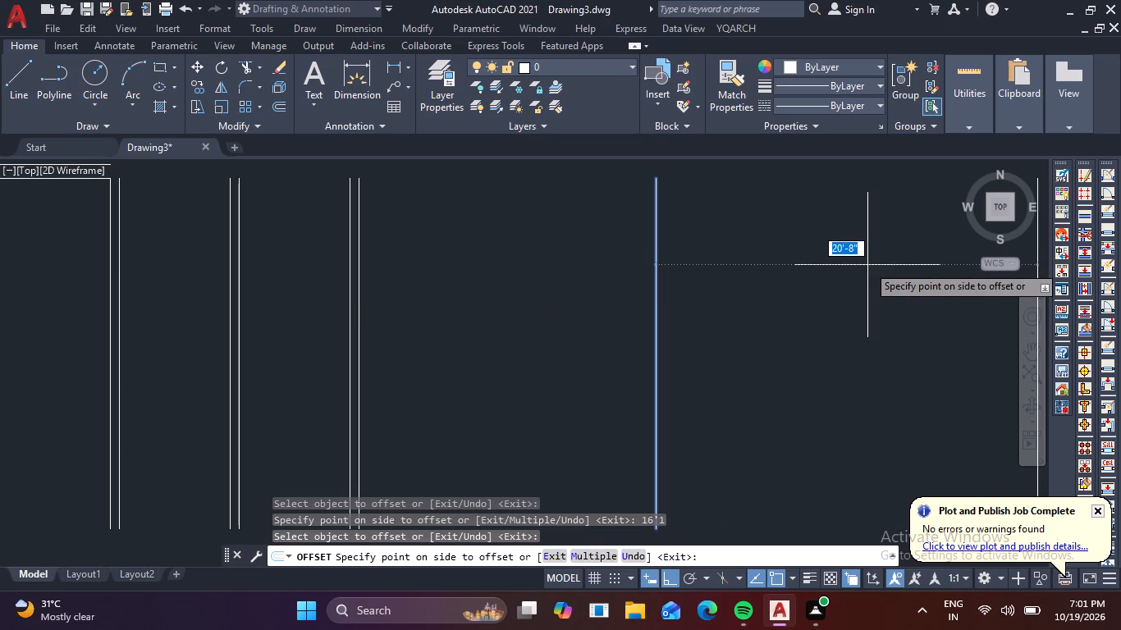
{"action": "key", "text": "9"}
{"action": "key", "text": "space"}
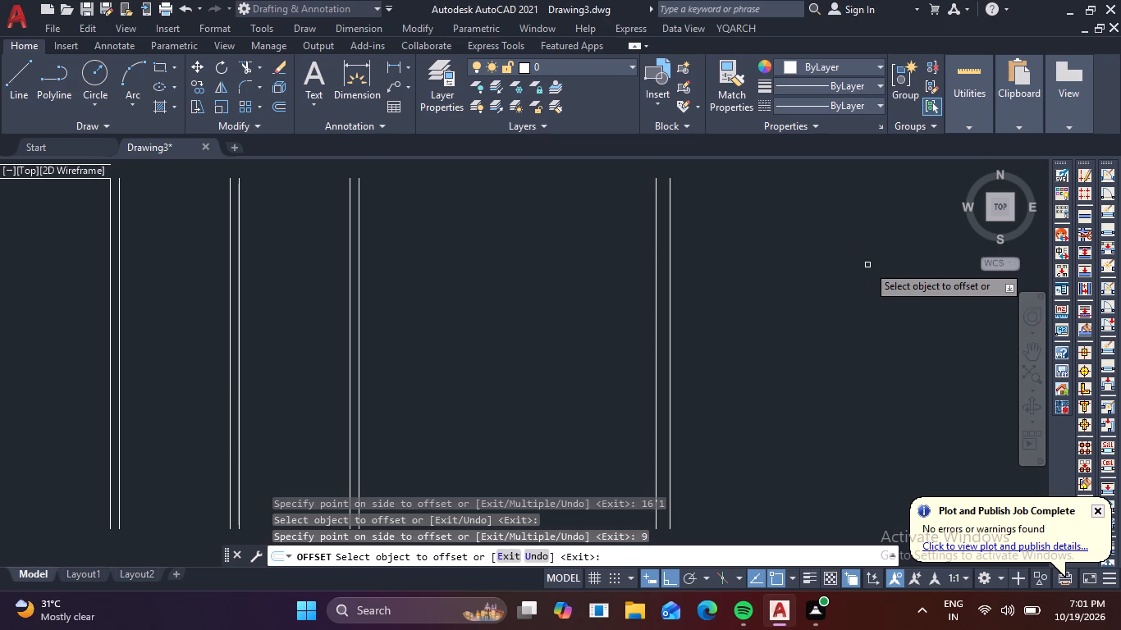
{"action": "scroll", "coordinate": [866, 266], "scroll_direction": "down", "scroll_amount": 2}
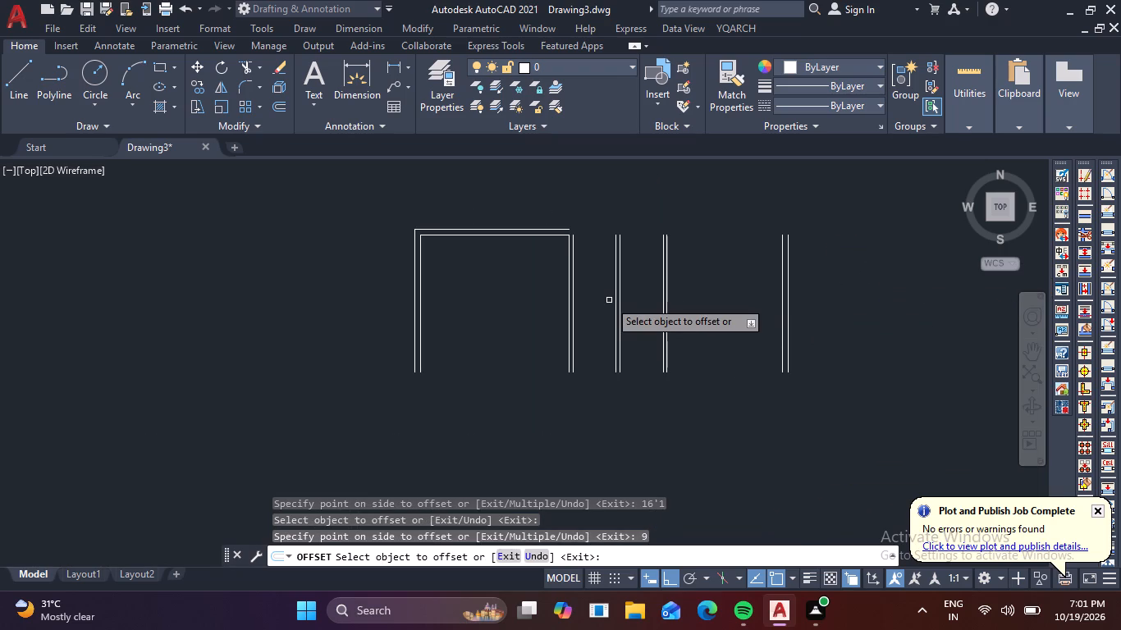
{"action": "key", "text": "Escape"}
Fillet the inner and outer top wall lines to the left and right faces of the second partition with radius 0.
{"action": "type", "text": "F"}
{"action": "key", "text": "space"}
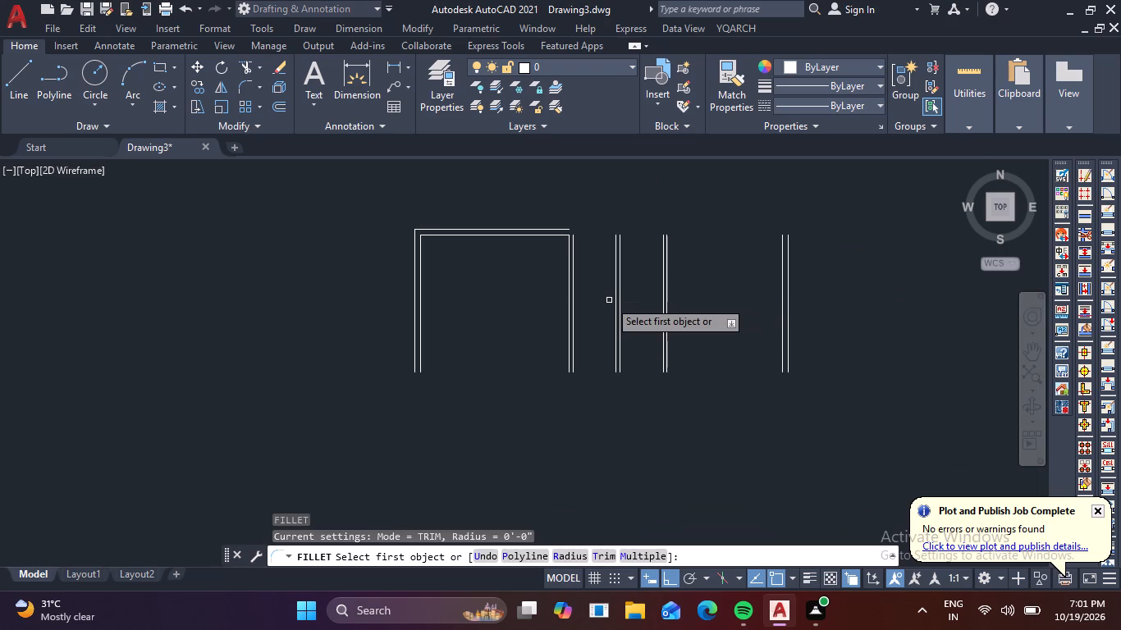
{"action": "scroll", "coordinate": [529, 222], "scroll_direction": "up", "scroll_amount": 2}
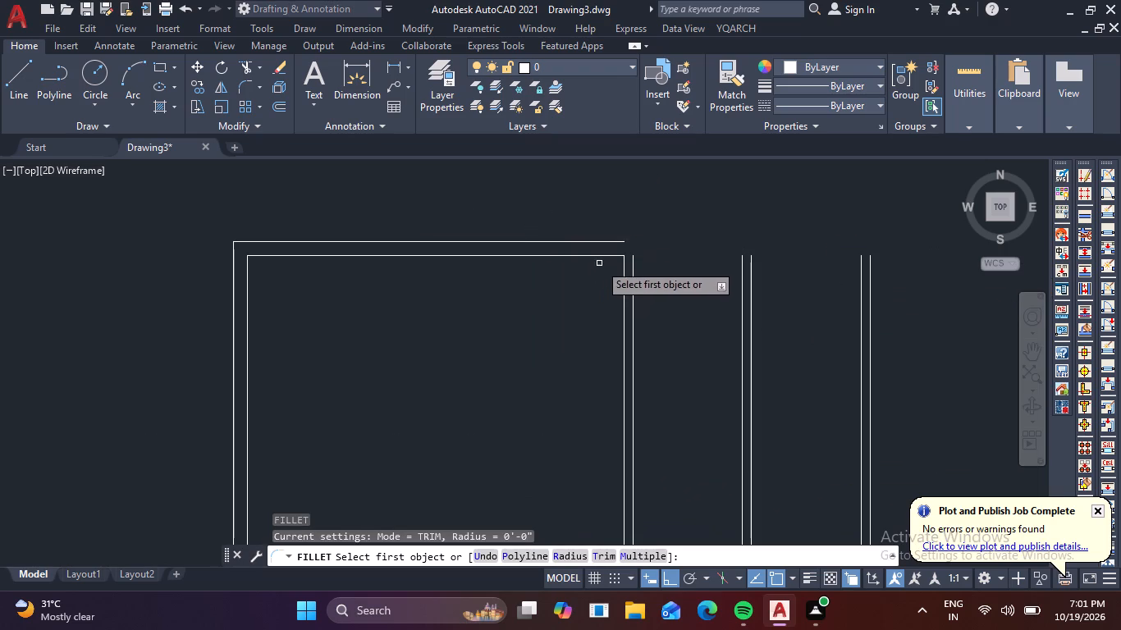
{"action": "left_click", "coordinate": [606, 257]}
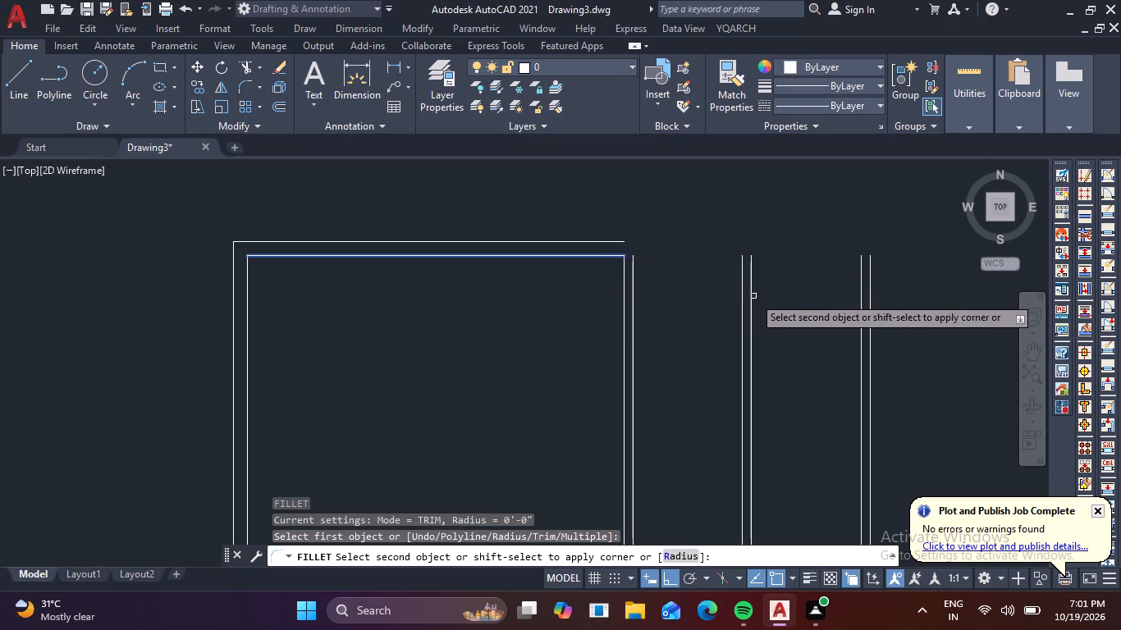
{"action": "left_click", "coordinate": [743, 291]}
{"action": "key", "text": "space"}
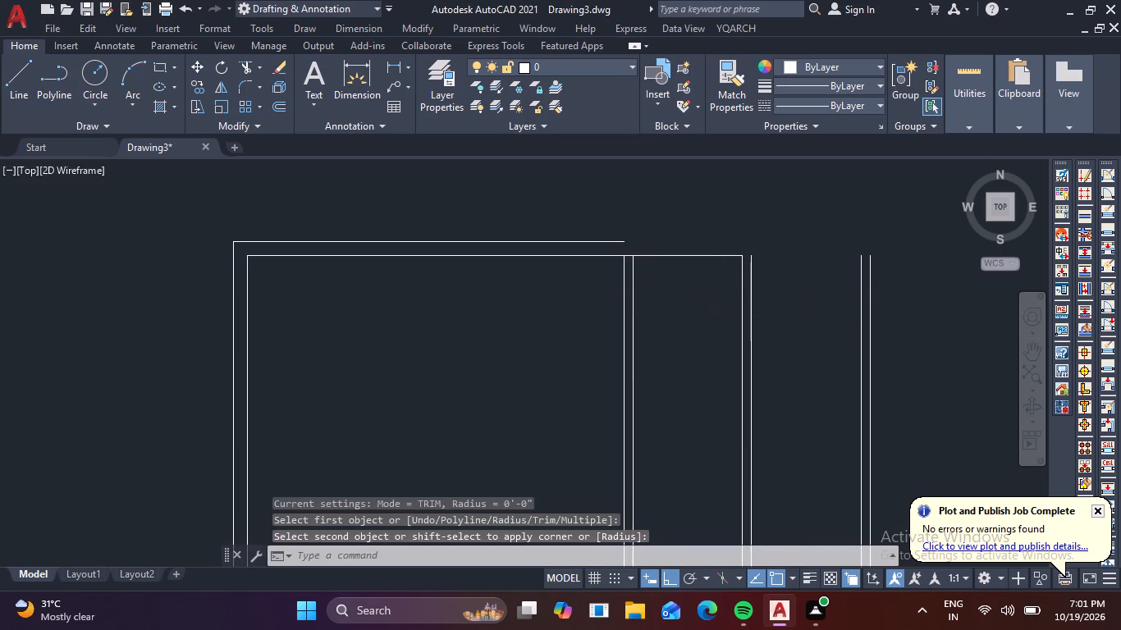
{"action": "left_click", "coordinate": [602, 240]}
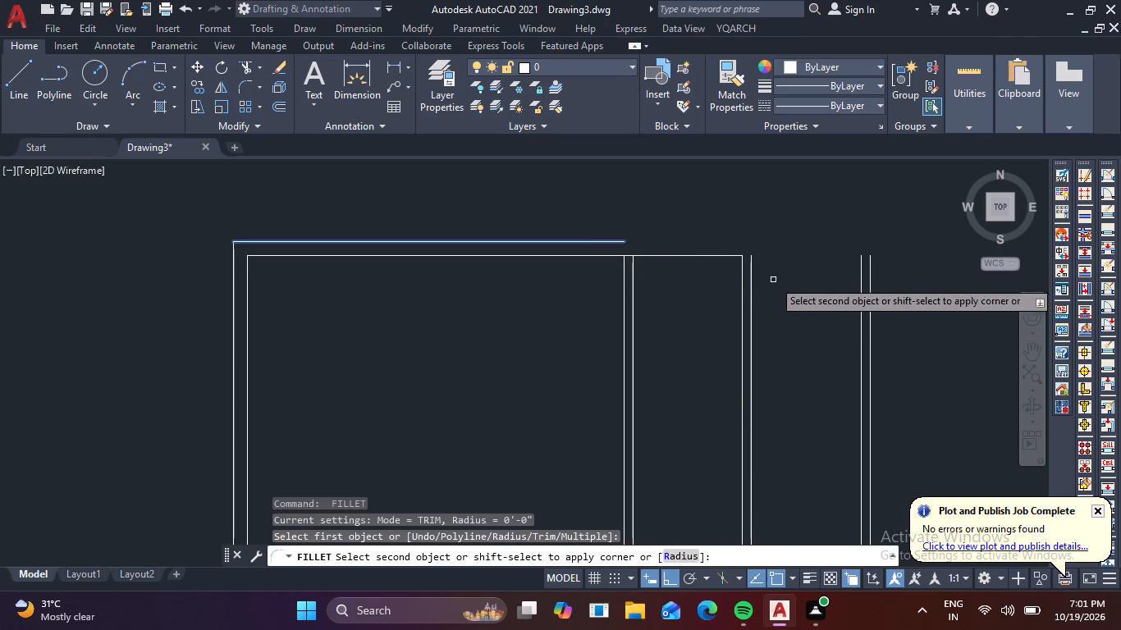
{"action": "left_click", "coordinate": [753, 279]}
Fillet the inner and outer top wall lines to the left and right faces of the third partition with radius 0.
{"action": "key", "text": "space"}
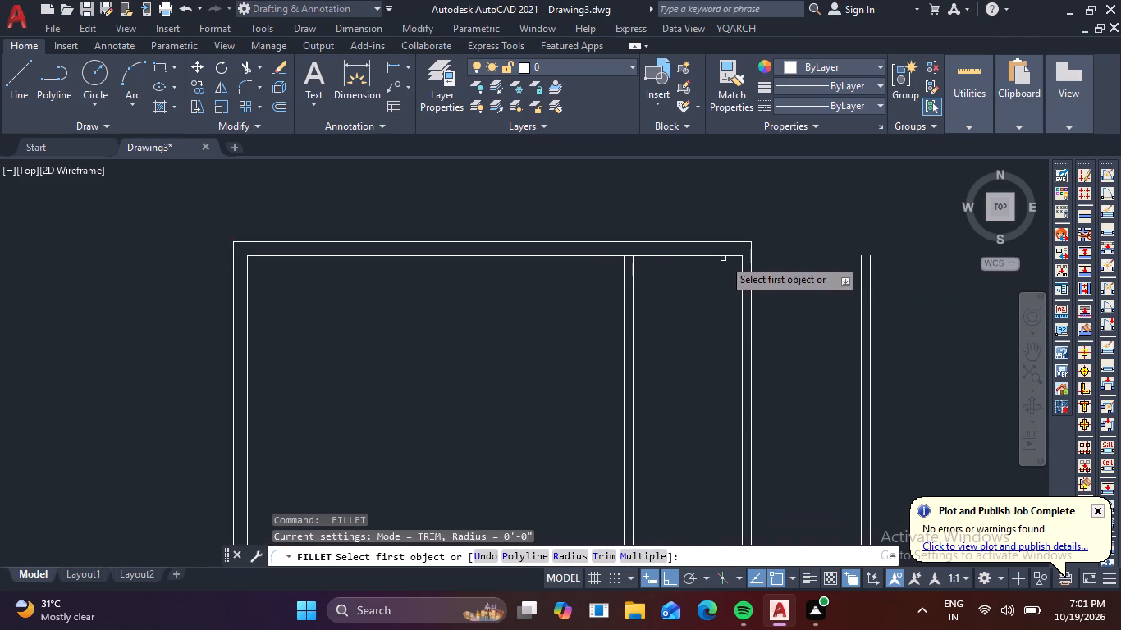
{"action": "left_click", "coordinate": [723, 257]}
{"action": "left_click", "coordinate": [862, 282]}
{"action": "key", "text": "space"}
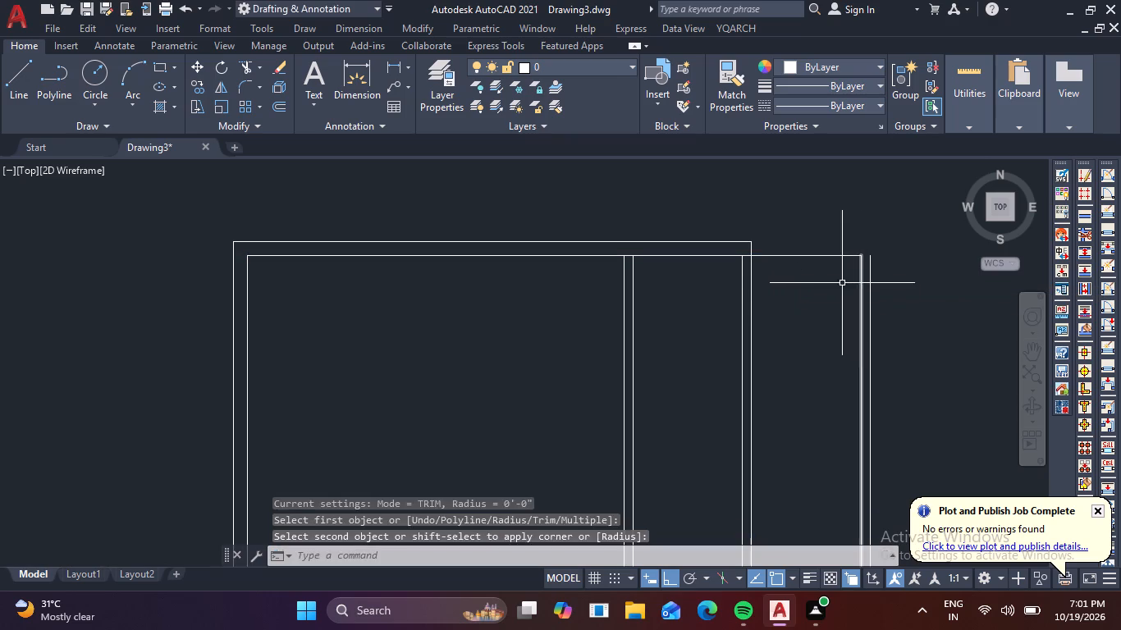
{"action": "left_click", "coordinate": [716, 238]}
{"action": "left_click", "coordinate": [721, 243]}
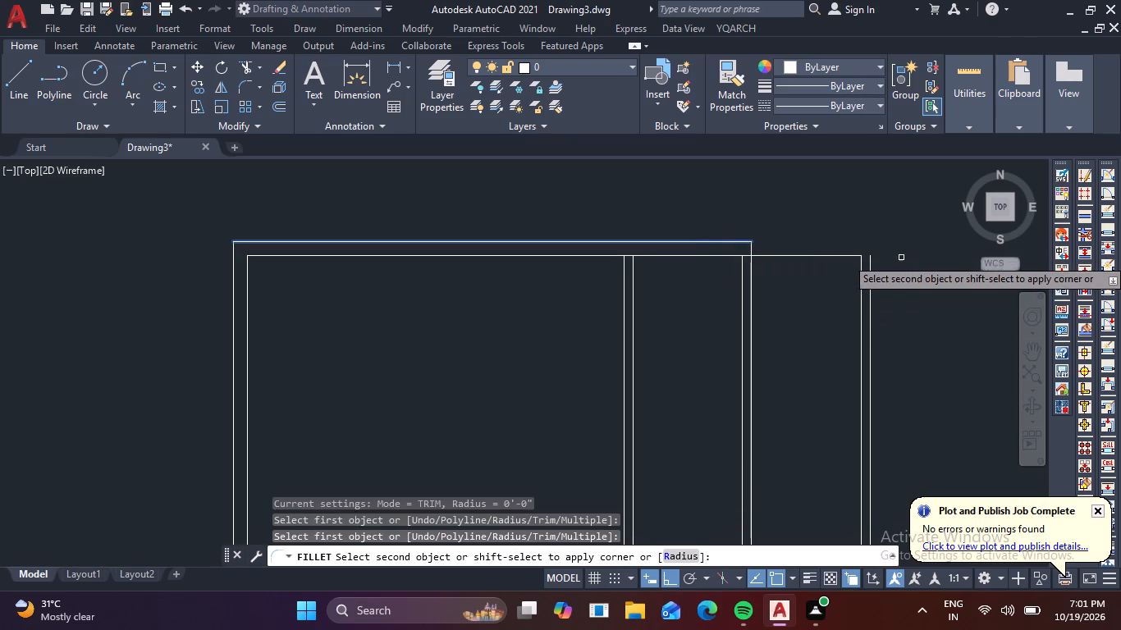
{"action": "left_click", "coordinate": [871, 277]}
Fillet the inner and outer top wall lines to the inner and outer faces of the right outer wall with radius 0.
{"action": "middle_click_drag", "start_coordinate": [888, 272], "coordinate": [444, 292]}
{"action": "key", "text": "space"}
{"action": "left_click", "coordinate": [394, 275]}
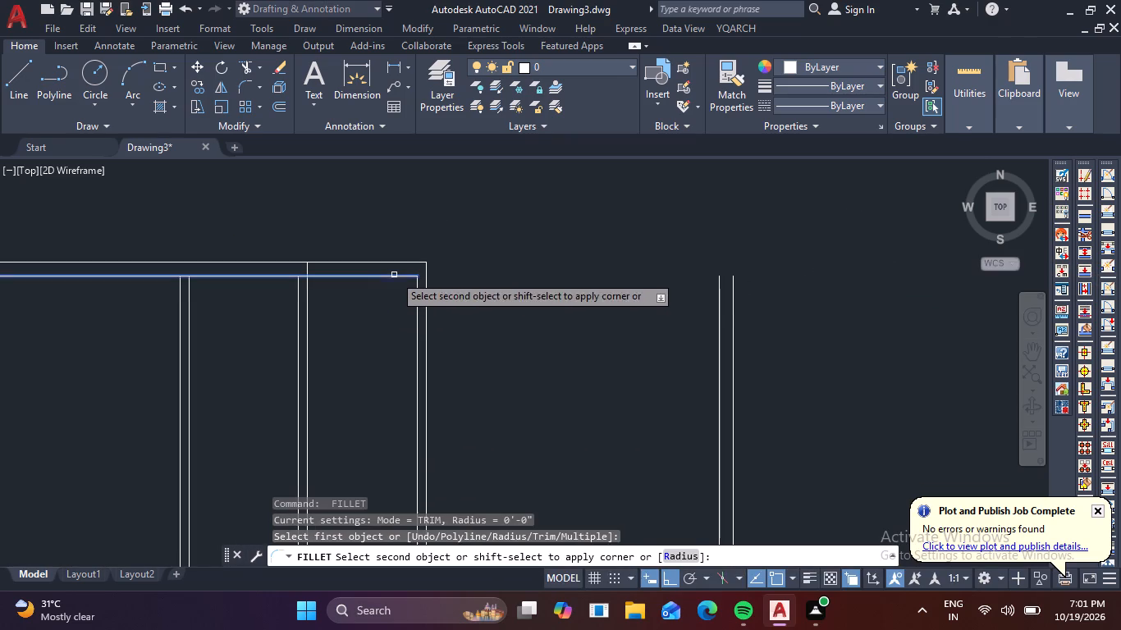
{"action": "left_click", "coordinate": [721, 289]}
{"action": "key", "text": "space"}
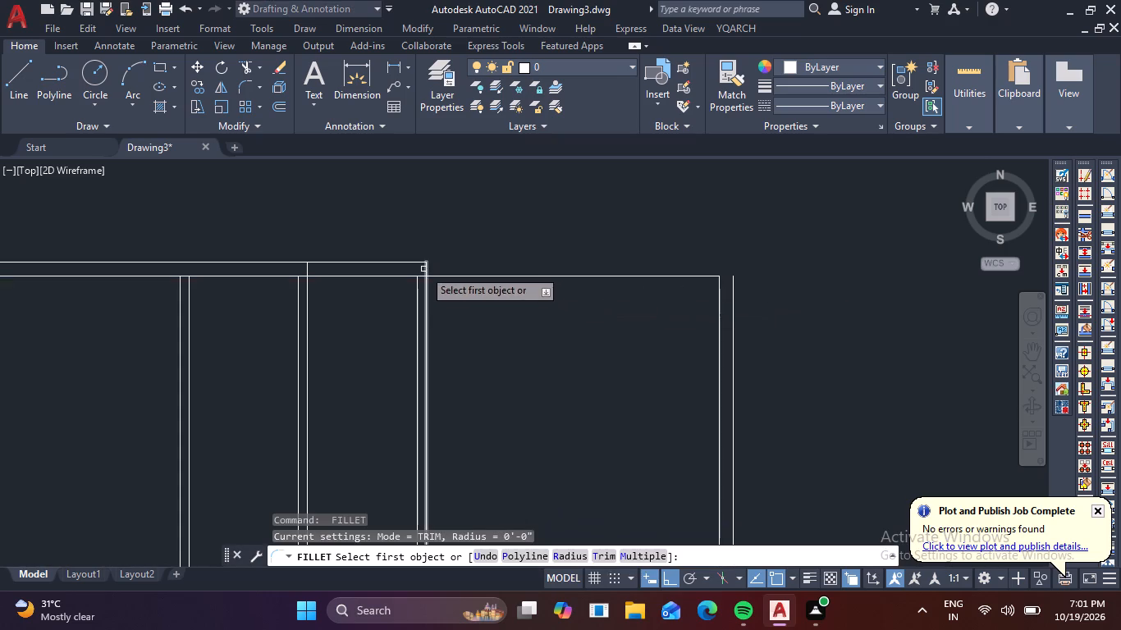
{"action": "left_click", "coordinate": [421, 262]}
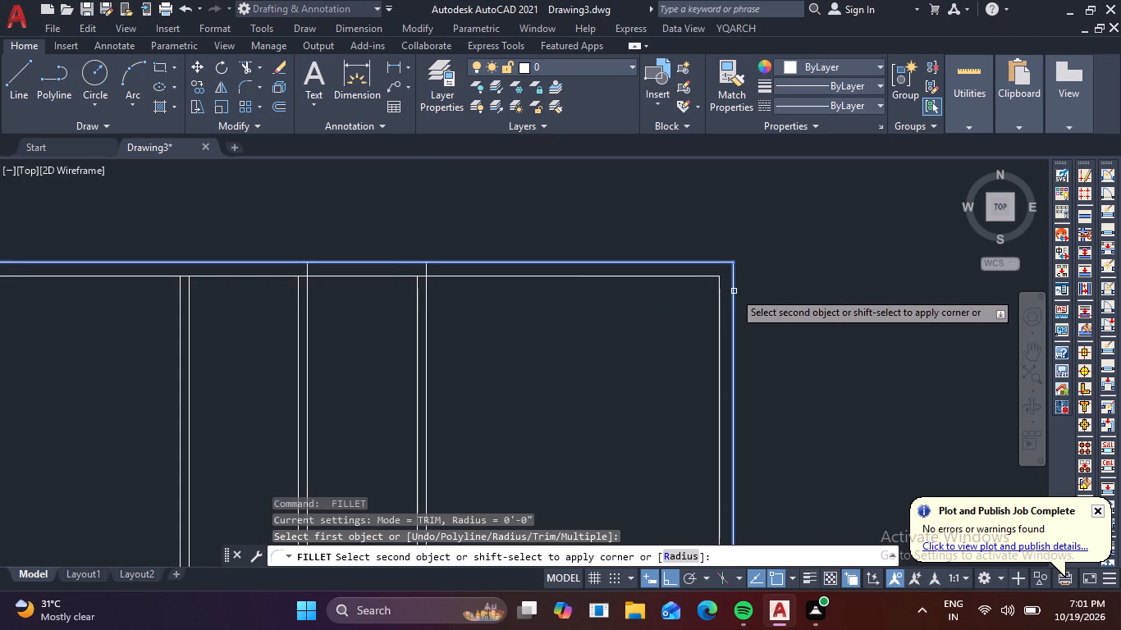
{"action": "left_click", "coordinate": [733, 291]}
{"action": "key", "text": "Escape"}
Trim the inner top wall line between the first and second partitions' faces, and the second partition's right face inside the top wall.
{"action": "scroll", "coordinate": [746, 306], "scroll_direction": "down", "scroll_amount": 2}
{"action": "middle_click_drag", "start_coordinate": [689, 374], "coordinate": [744, 290]}
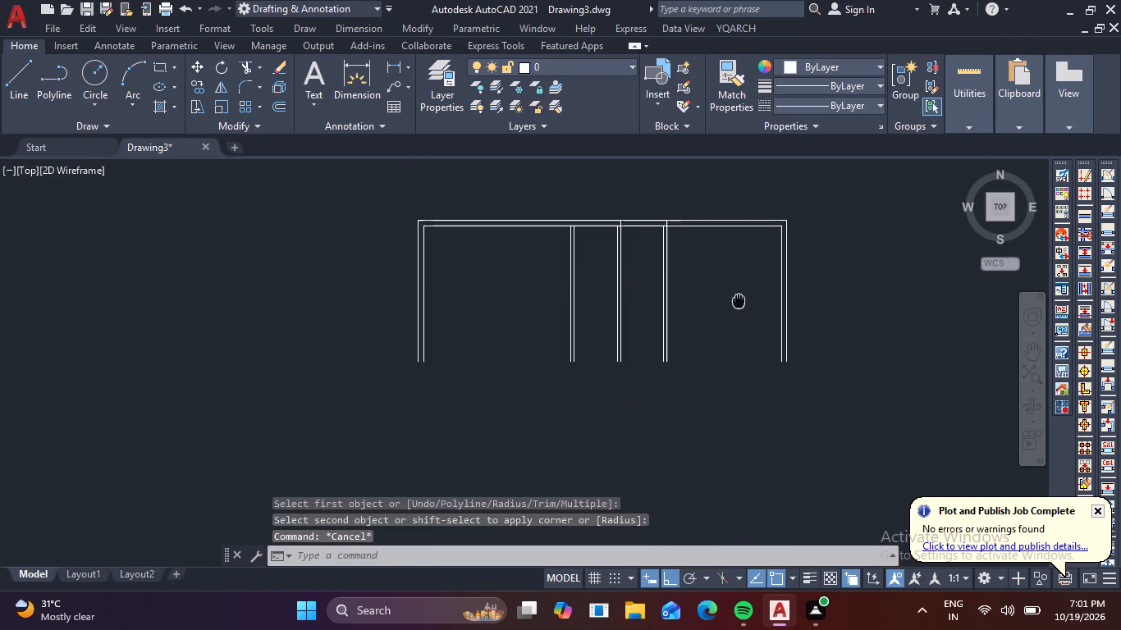
{"action": "middle_click_drag", "start_coordinate": [744, 290], "coordinate": [753, 275]}
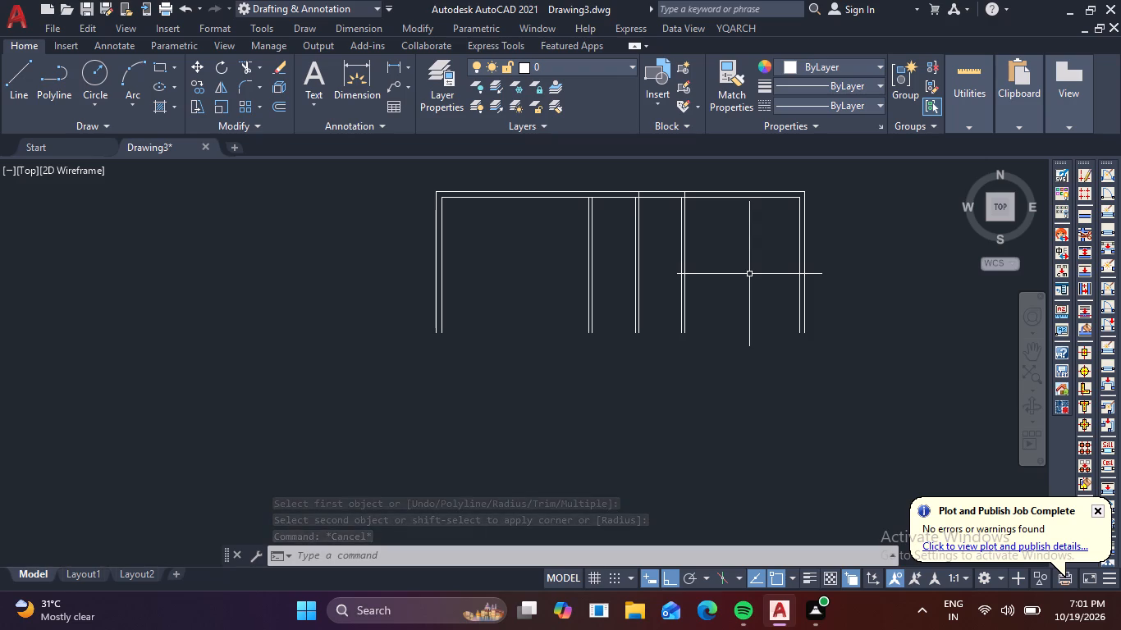
{"action": "type", "text": "TR"}
{"action": "key", "text": "space"}
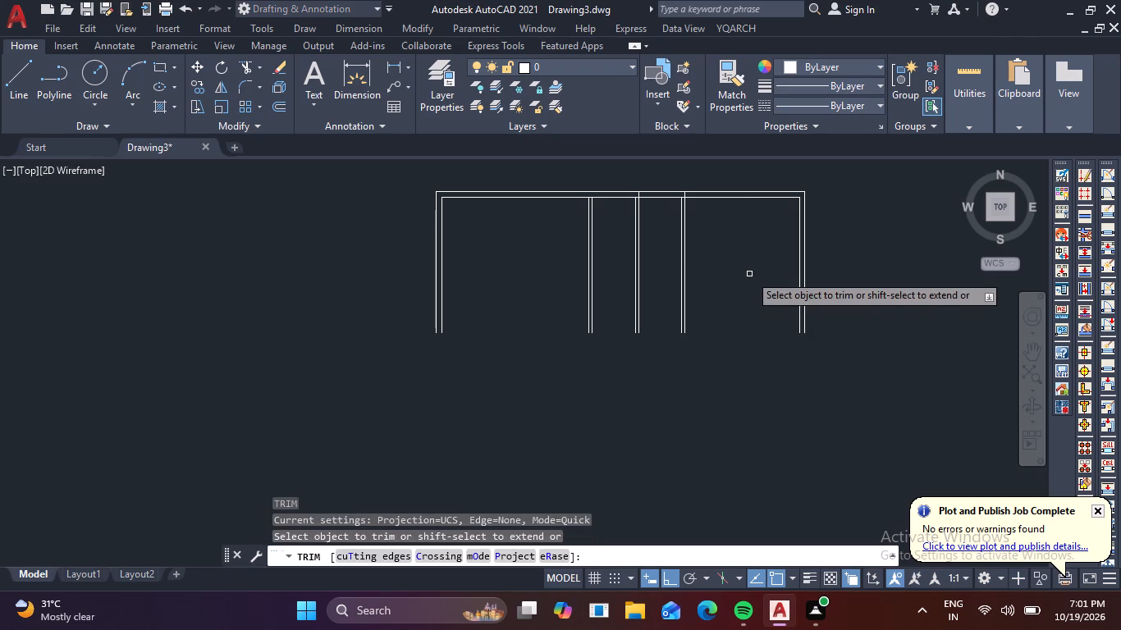
{"action": "scroll", "coordinate": [591, 189], "scroll_direction": "up", "scroll_amount": 4}
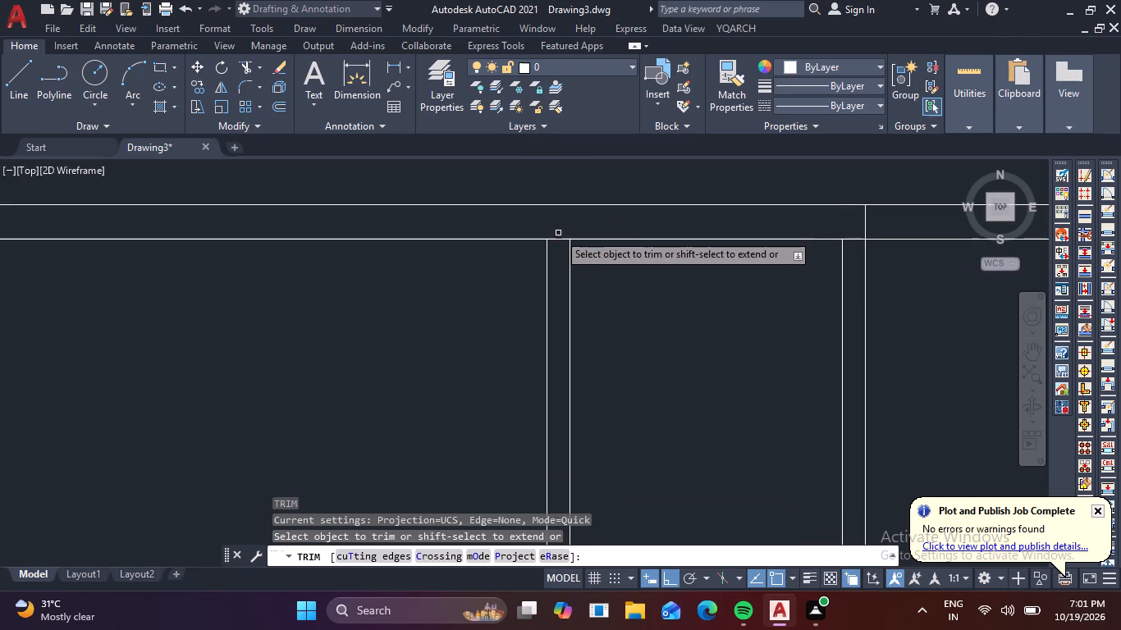
{"action": "left_click", "coordinate": [559, 236]}
{"action": "left_click", "coordinate": [562, 251]}
{"action": "scroll", "coordinate": [562, 251], "scroll_direction": "down", "scroll_amount": 2}
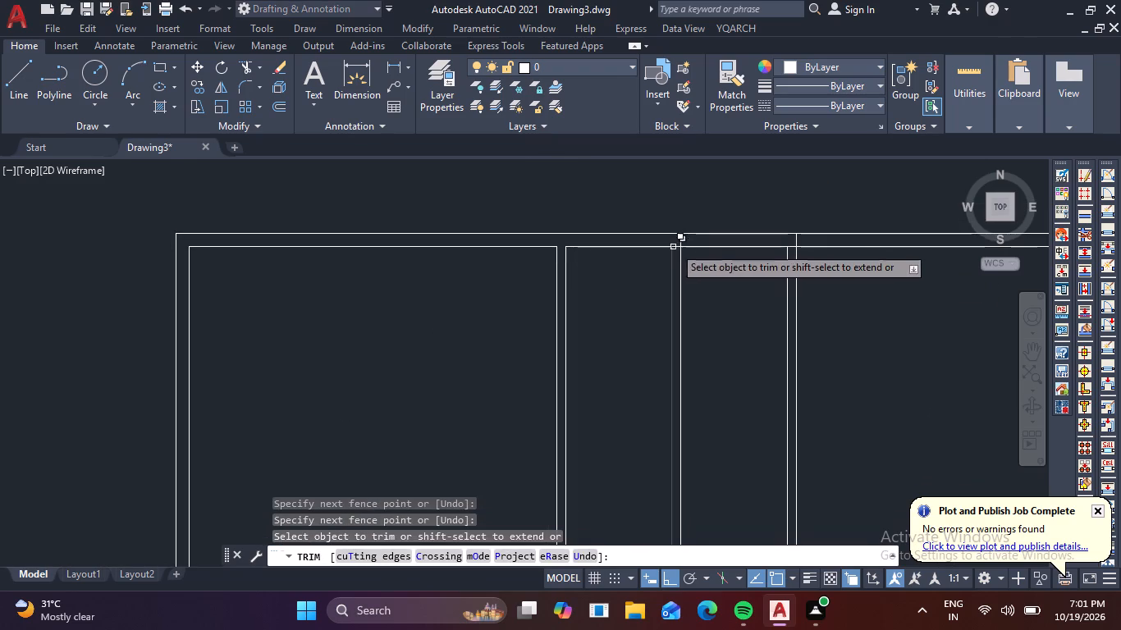
{"action": "scroll", "coordinate": [674, 244], "scroll_direction": "up", "scroll_amount": 3}
{"action": "left_click", "coordinate": [687, 239]}
{"action": "left_click", "coordinate": [675, 261]}
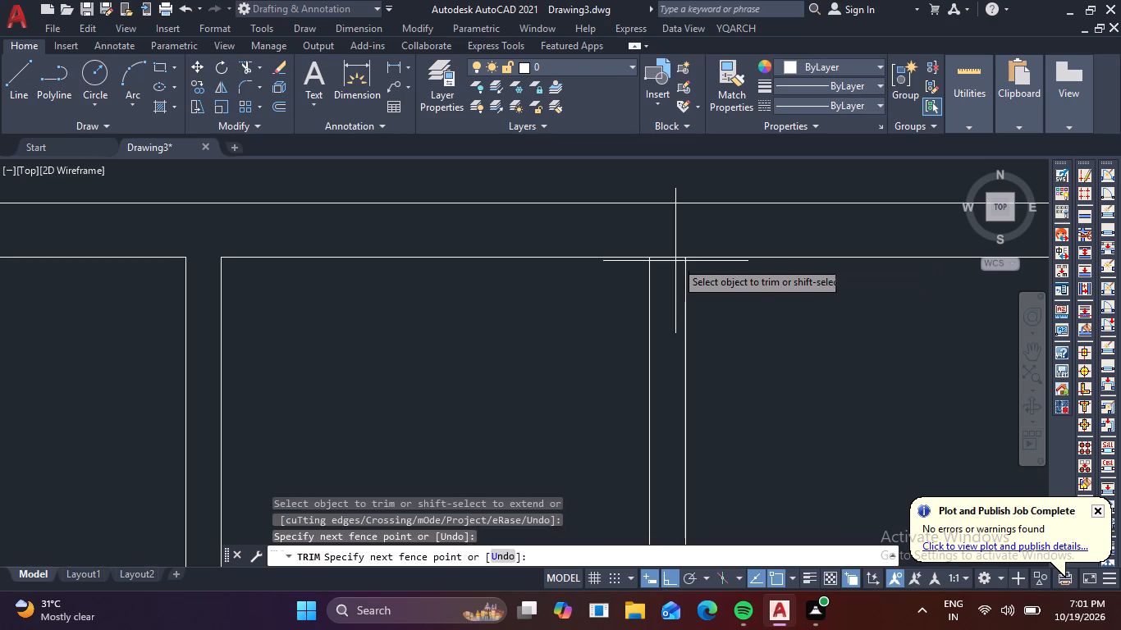
{"action": "left_click", "coordinate": [675, 252]}
Trim the third partition's right face inside the top wall and the inner top wall line between that partition's faces.
{"action": "scroll", "coordinate": [675, 251], "scroll_direction": "down", "scroll_amount": 2}
{"action": "middle_click_drag", "start_coordinate": [798, 240], "coordinate": [488, 254]}
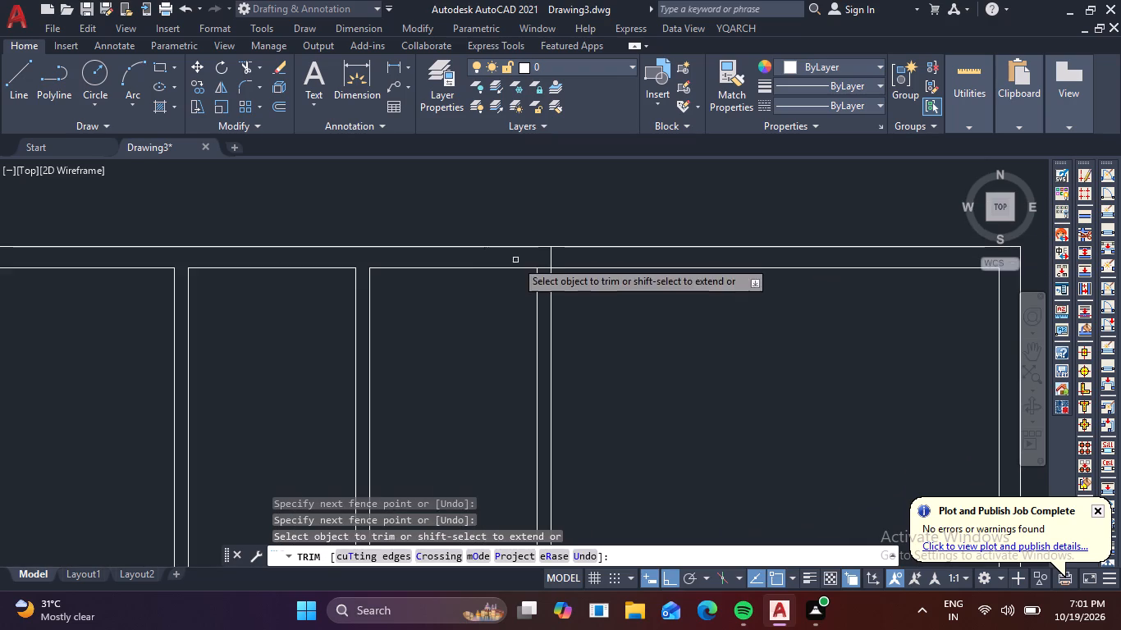
{"action": "scroll", "coordinate": [524, 262], "scroll_direction": "up", "scroll_amount": 3}
{"action": "left_click_drag", "start_coordinate": [551, 243], "coordinate": [564, 243]}
{"action": "left_click", "coordinate": [634, 241]}
{"action": "left_click", "coordinate": [607, 276]}
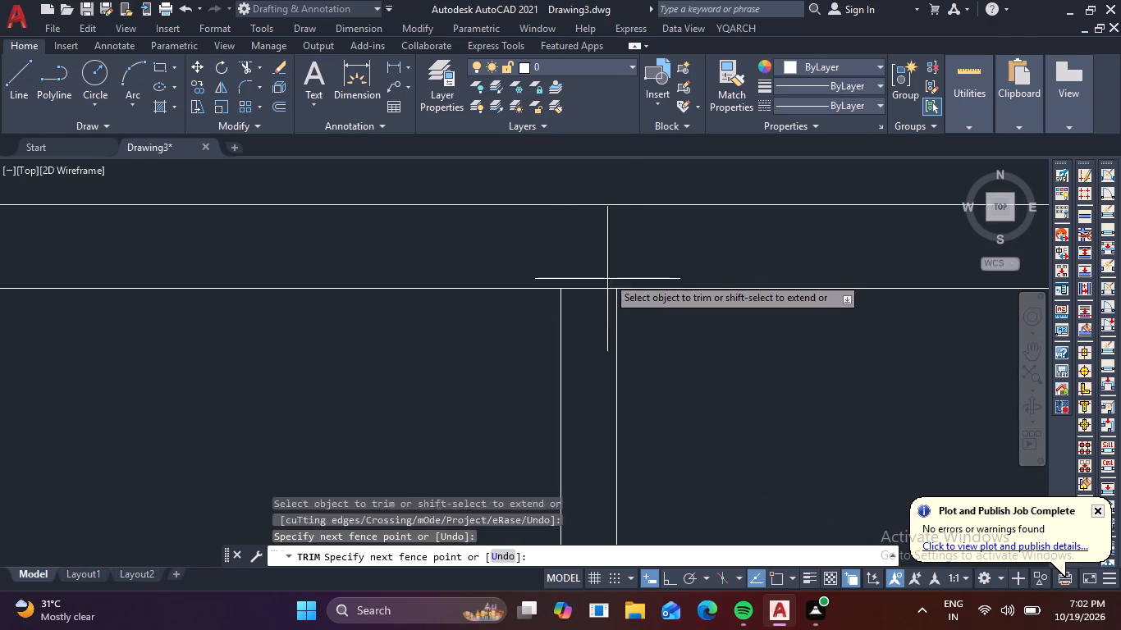
{"action": "left_click", "coordinate": [595, 302]}
{"action": "scroll", "coordinate": [595, 304], "scroll_direction": "down", "scroll_amount": 2}
{"action": "middle_click_drag", "start_coordinate": [716, 329], "coordinate": [518, 313]}
{"action": "scroll", "coordinate": [428, 297], "scroll_direction": "down", "scroll_amount": 2}
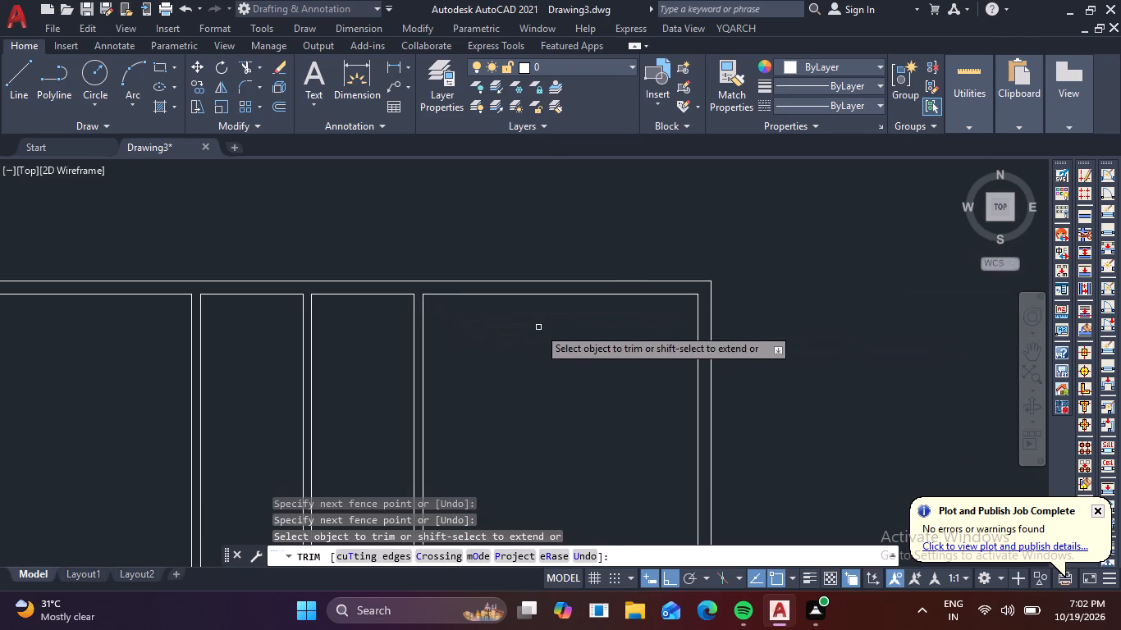
{"action": "key", "text": "Escape"}
{"action": "key", "text": "Escape"}
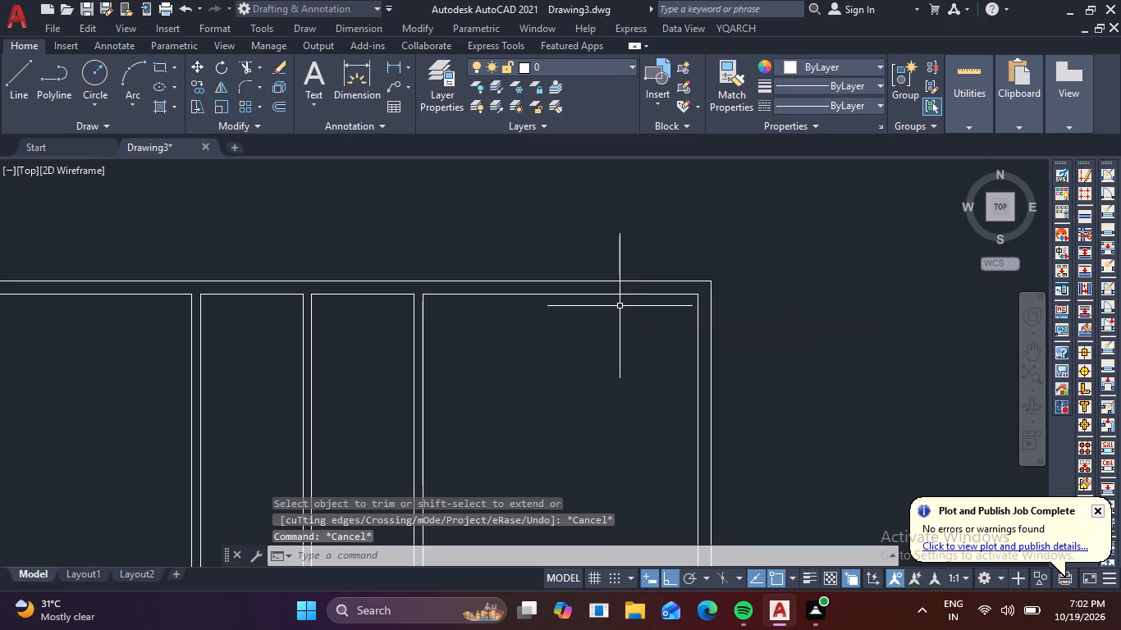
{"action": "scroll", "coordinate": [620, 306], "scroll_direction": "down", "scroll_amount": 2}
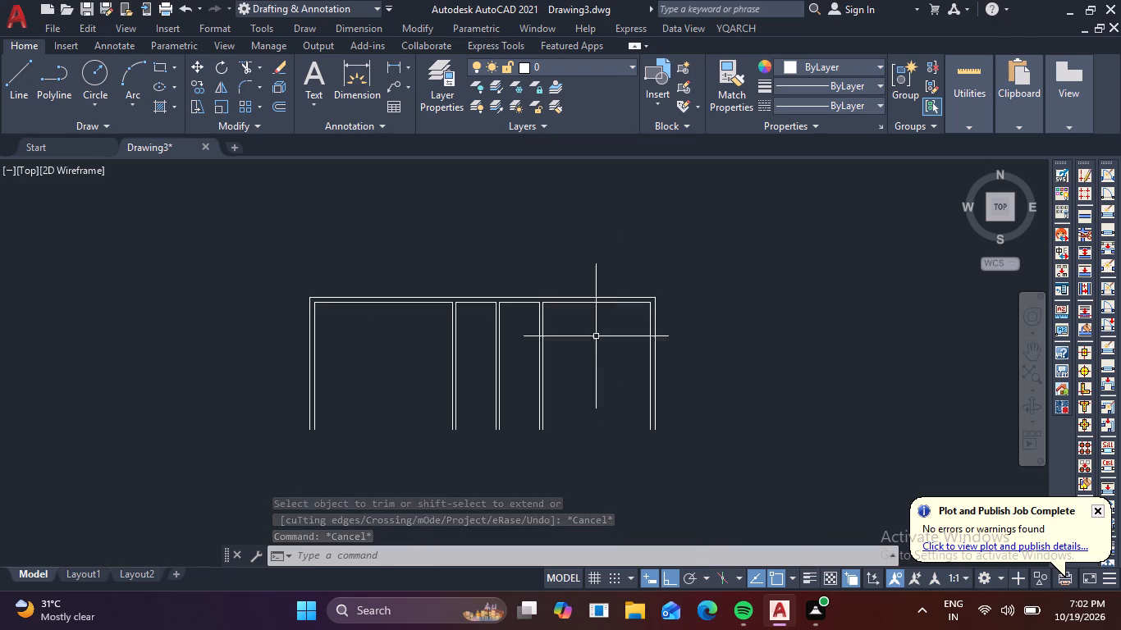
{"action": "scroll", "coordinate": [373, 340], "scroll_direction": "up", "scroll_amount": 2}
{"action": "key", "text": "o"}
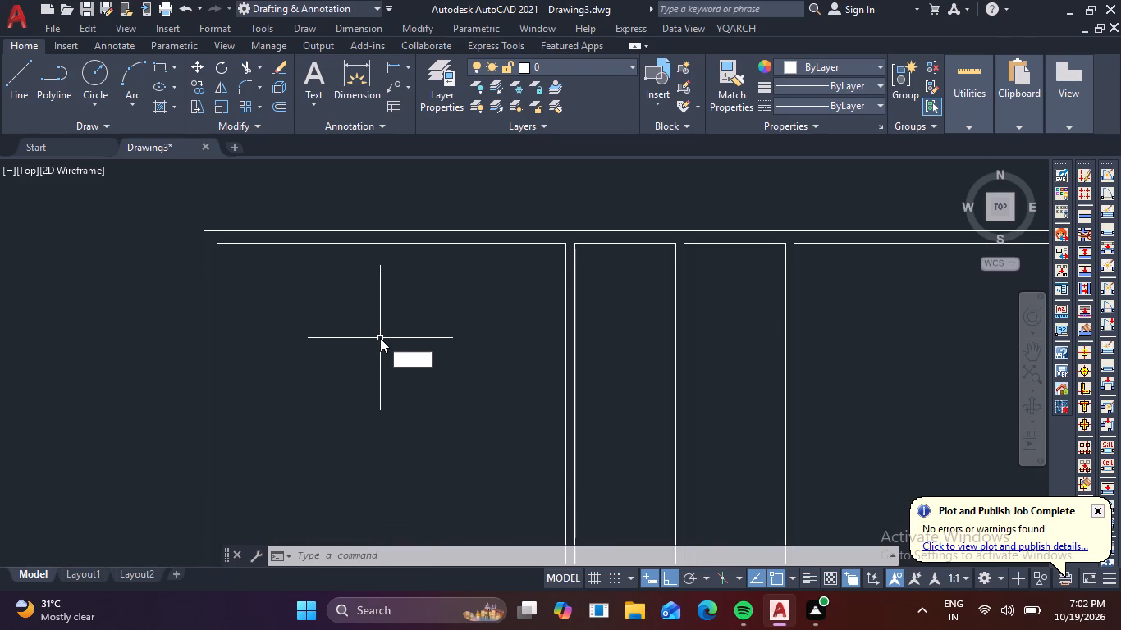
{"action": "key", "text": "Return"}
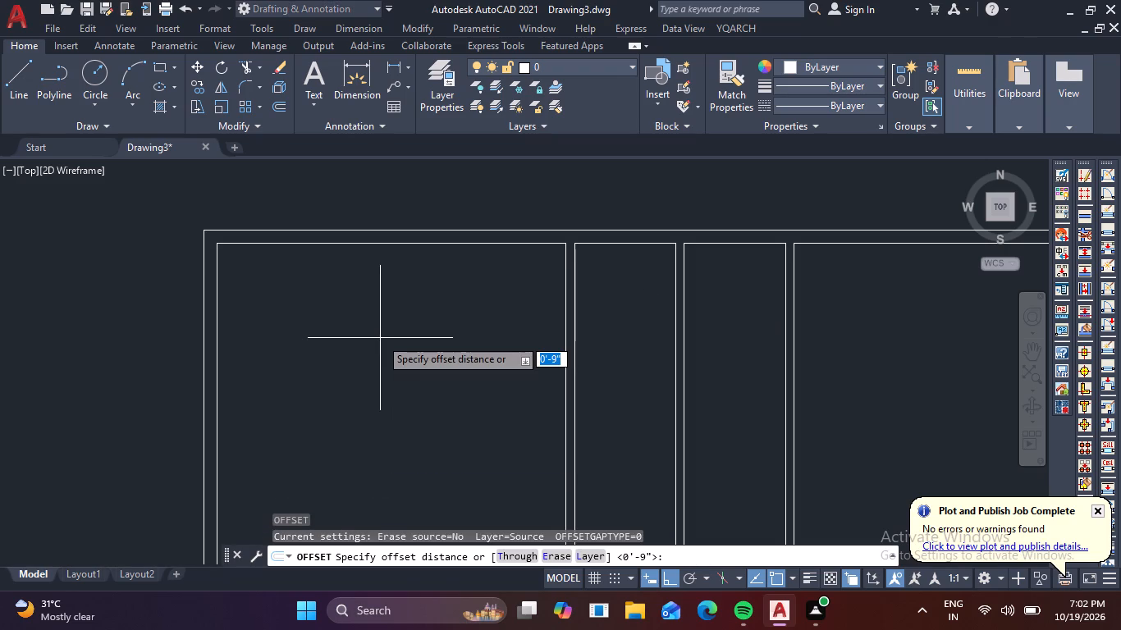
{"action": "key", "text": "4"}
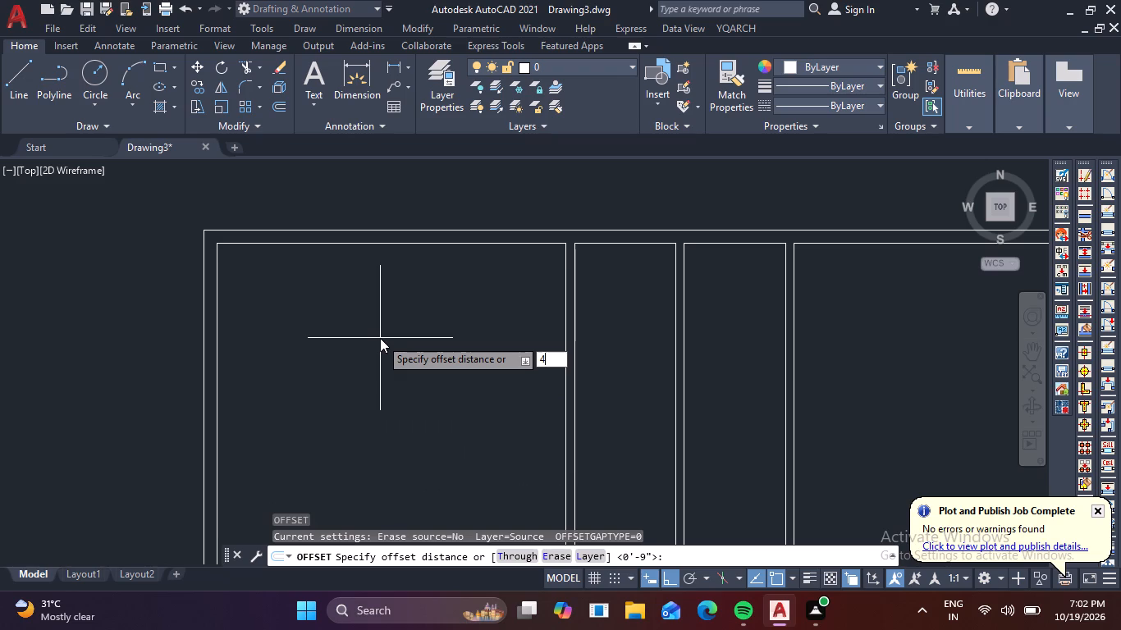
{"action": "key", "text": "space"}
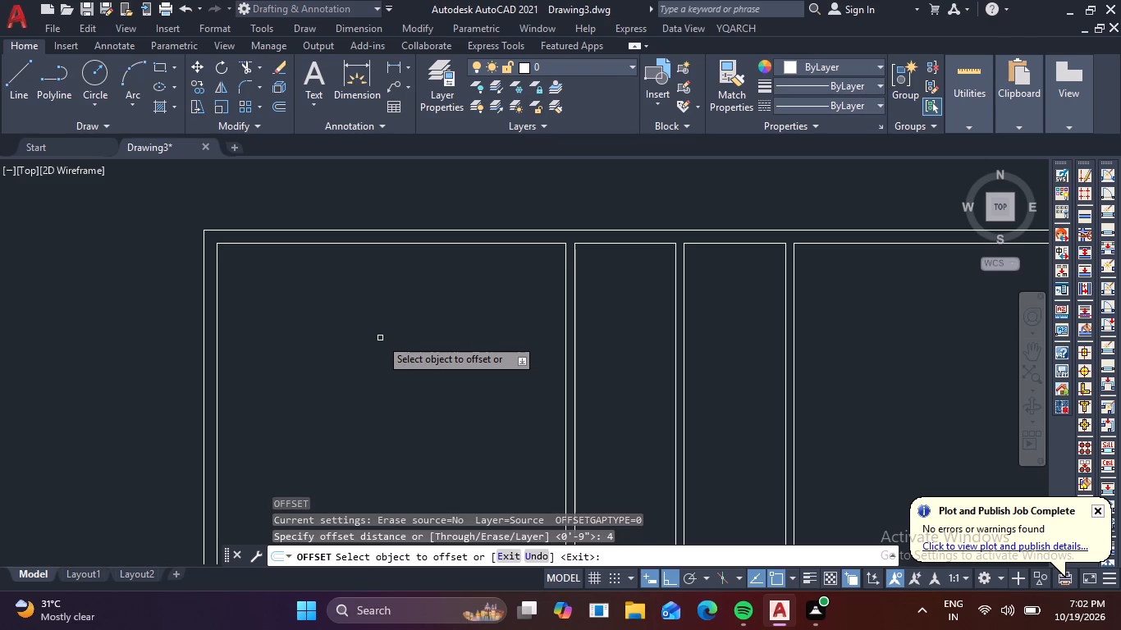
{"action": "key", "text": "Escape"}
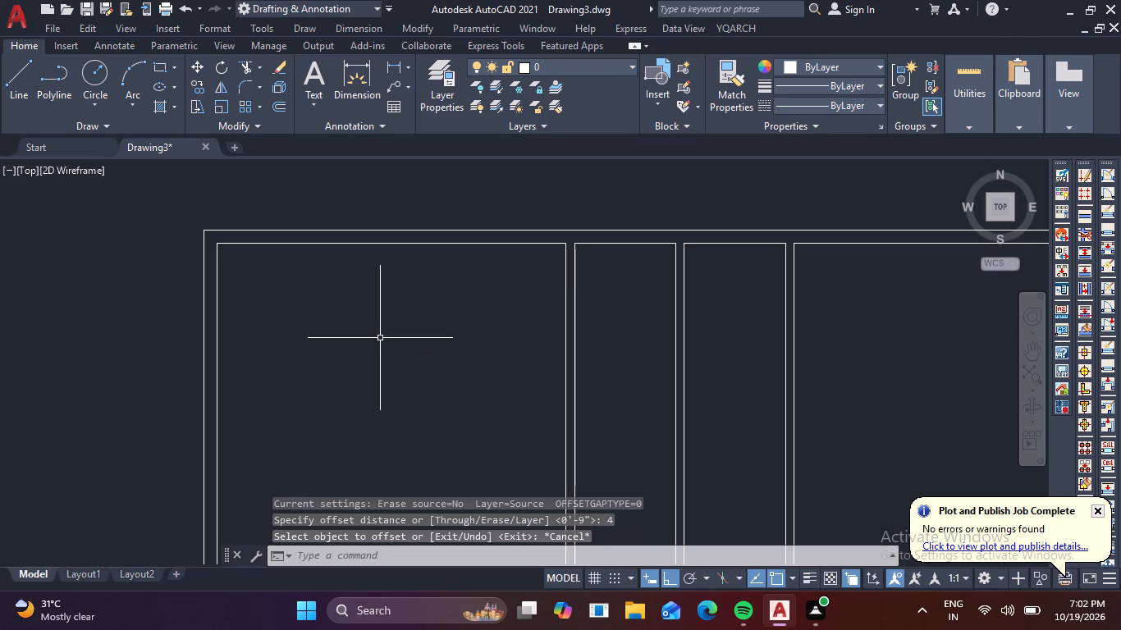
Form a cross wall in the leftmost room by offsetting its inner top wall line 4' down, and that new line 6" down.
{"action": "key", "text": "o"}
{"action": "key", "text": "Return"}
{"action": "key", "text": "4"}
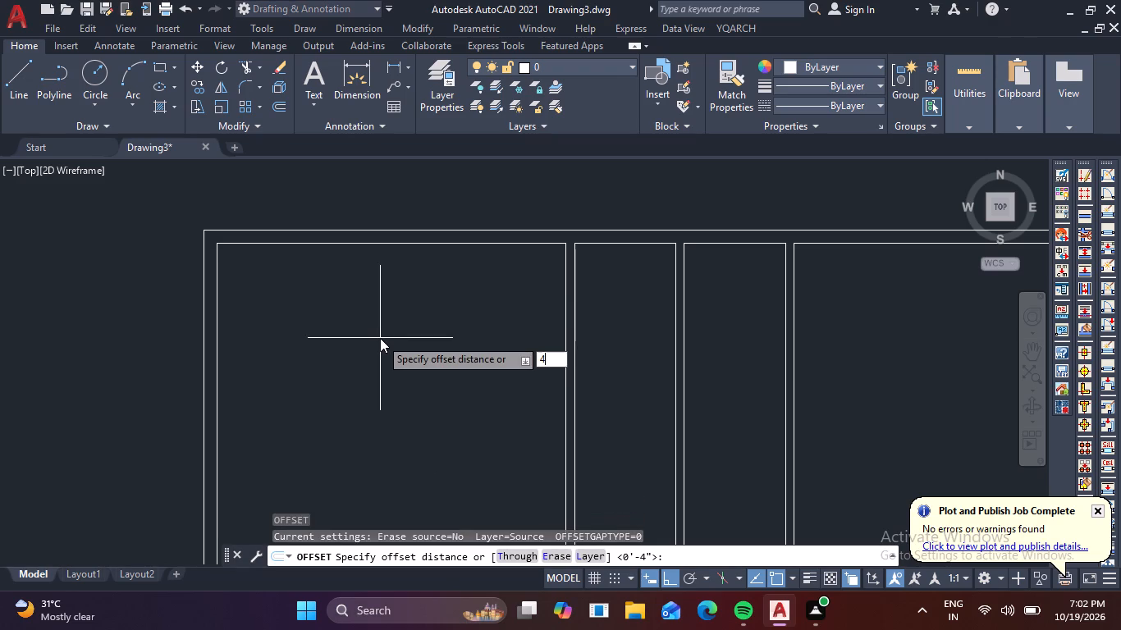
{"action": "type", "text": "'"}
{"action": "key", "text": "space"}
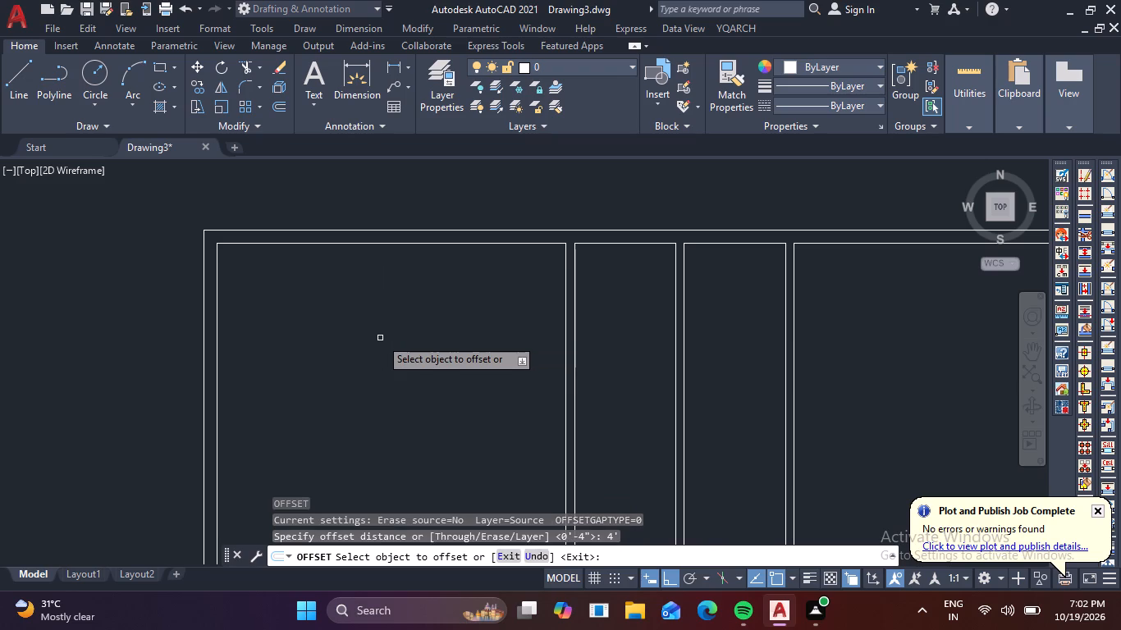
{"action": "left_click", "coordinate": [475, 242]}
{"action": "left_click", "coordinate": [481, 416]}
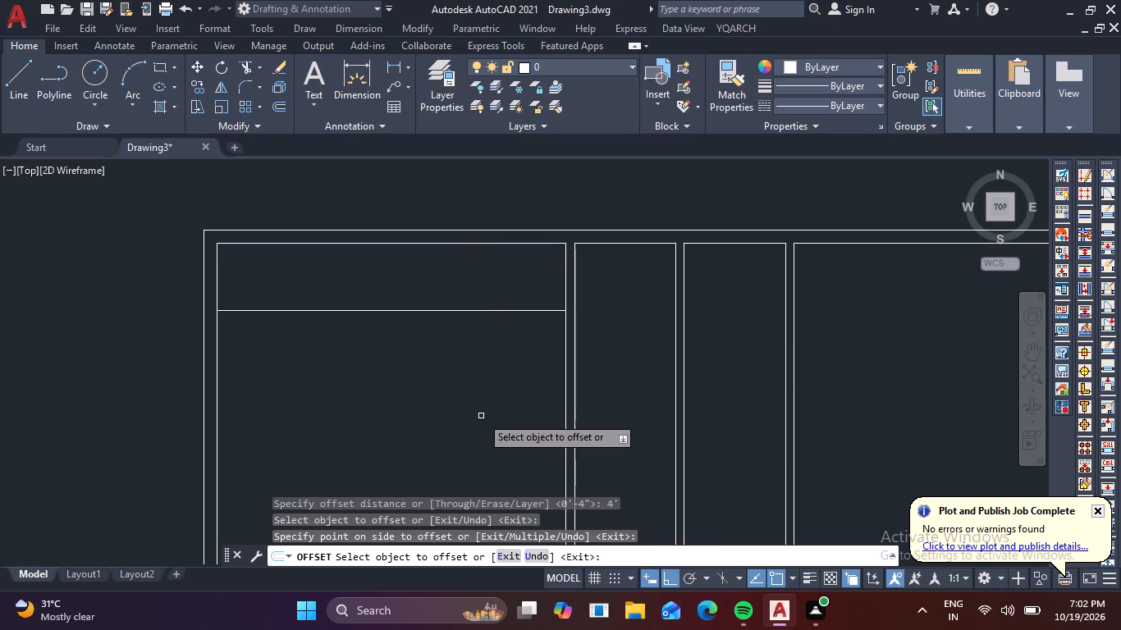
{"action": "left_click", "coordinate": [496, 309]}
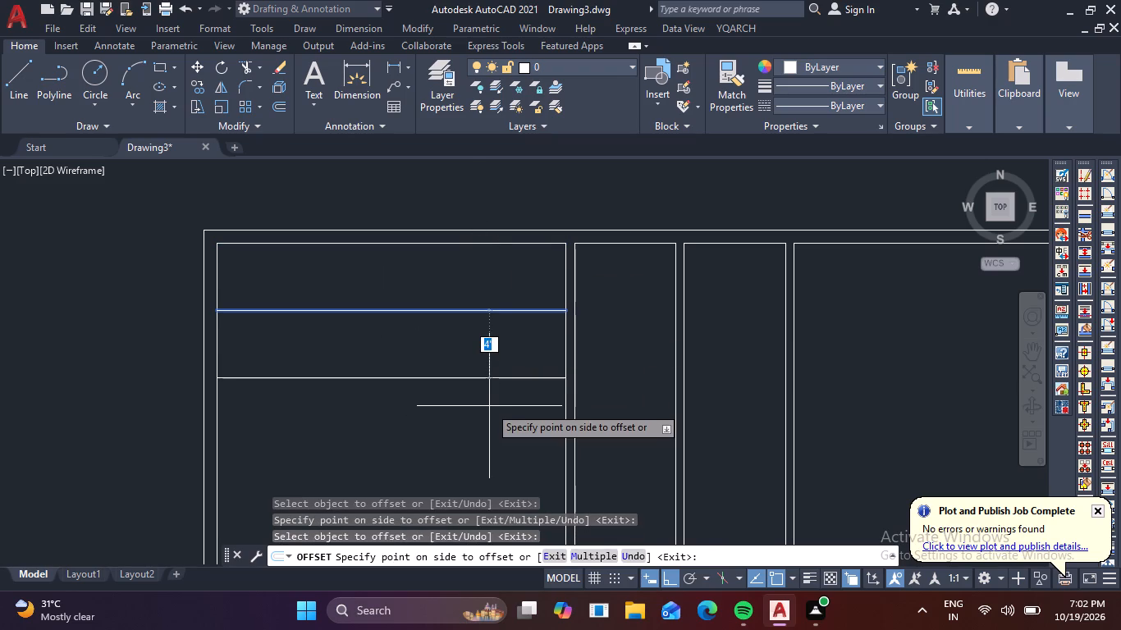
{"action": "type", "text": "6"}
{"action": "key", "text": "space"}
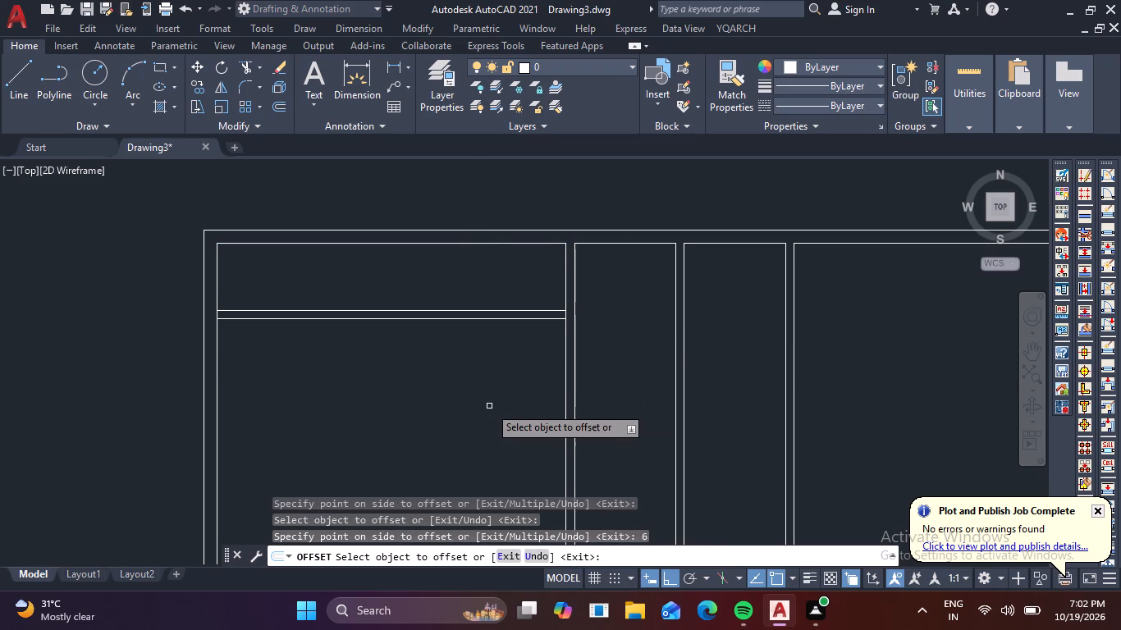
Offset the inner top wall lines of the two narrow middle rooms 4' down.
{"action": "middle_click_drag", "start_coordinate": [620, 372], "coordinate": [472, 333]}
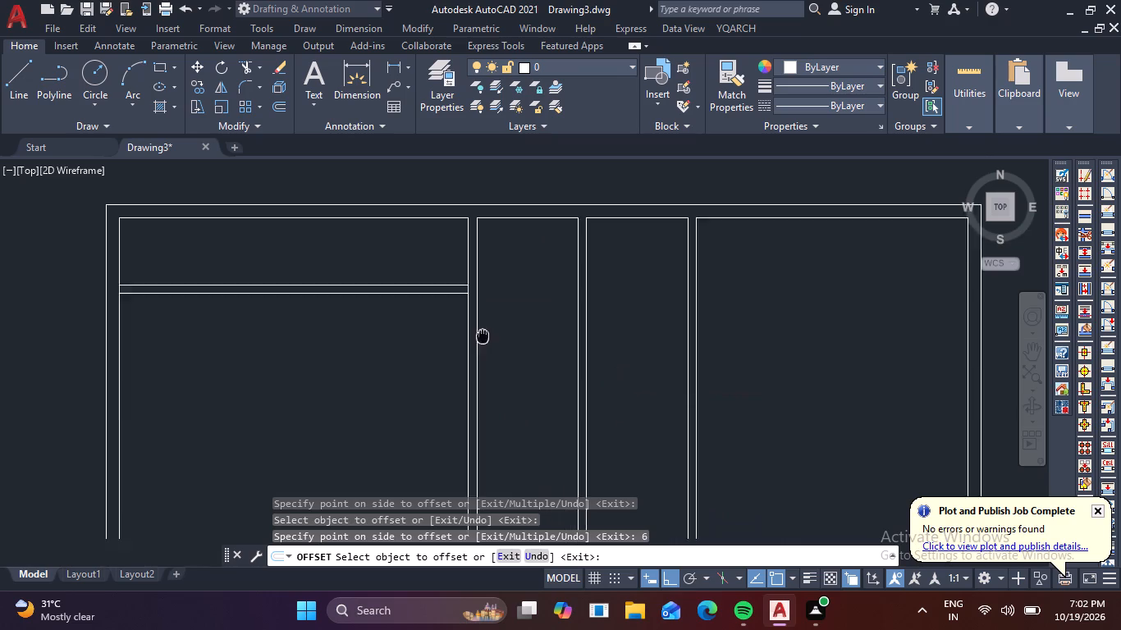
{"action": "middle_click_drag", "start_coordinate": [472, 333], "coordinate": [375, 304]}
{"action": "left_click", "coordinate": [400, 175]}
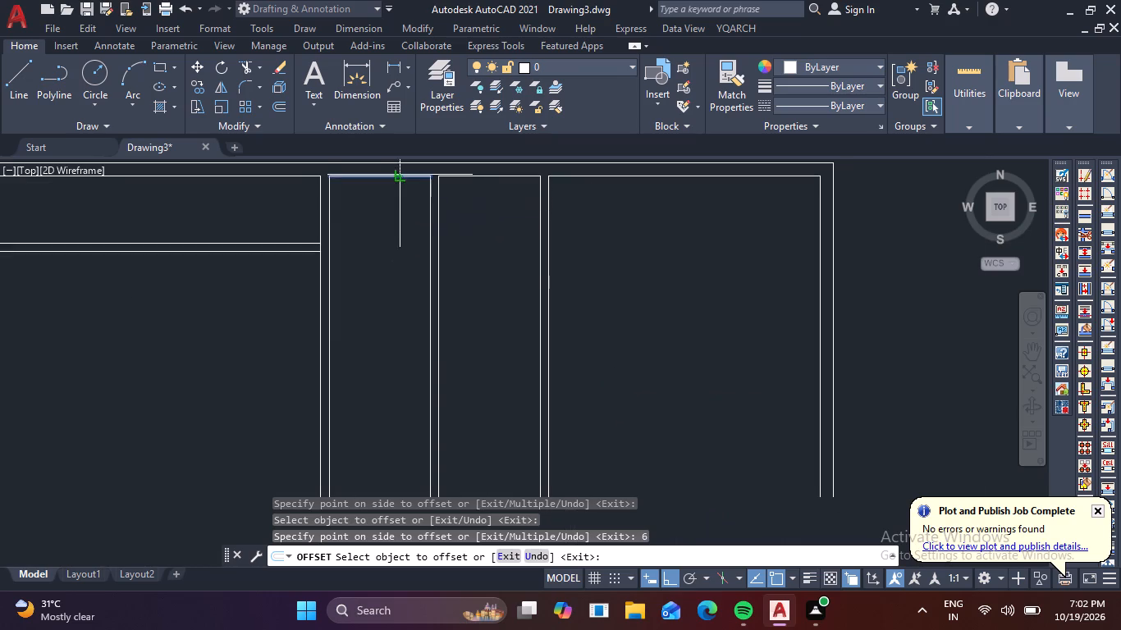
{"action": "left_click", "coordinate": [405, 247]}
{"action": "left_click", "coordinate": [500, 175]}
{"action": "left_click", "coordinate": [501, 224]}
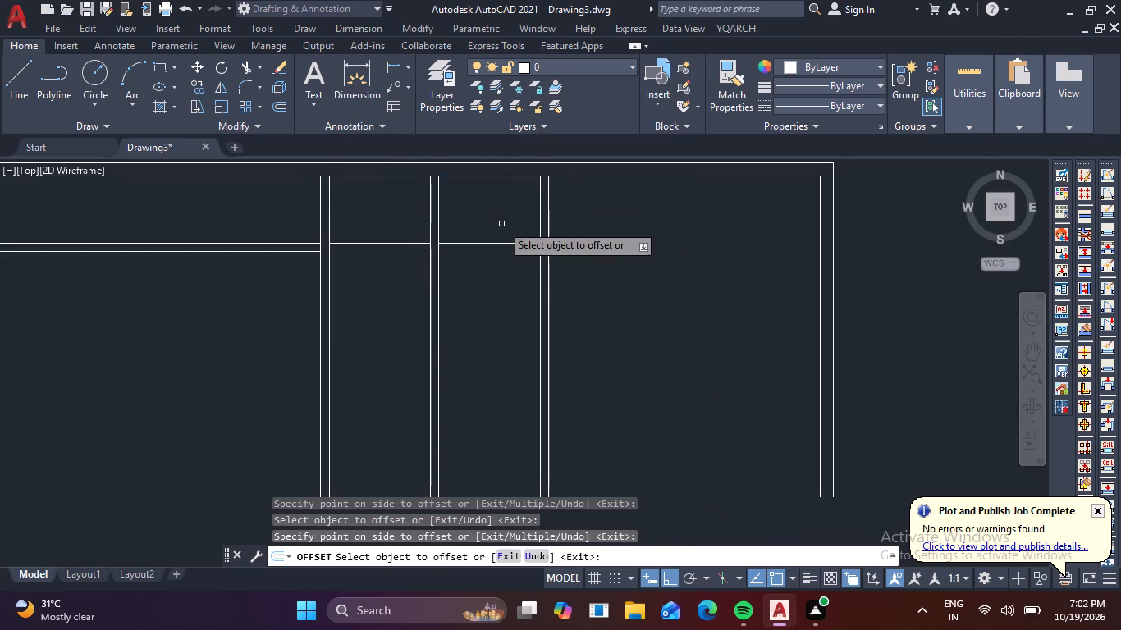
Offset the new cross lines in both narrow middle rooms 6" down to form the cross wall's lower face.
{"action": "left_click", "coordinate": [410, 243]}
{"action": "type", "text": "6"}
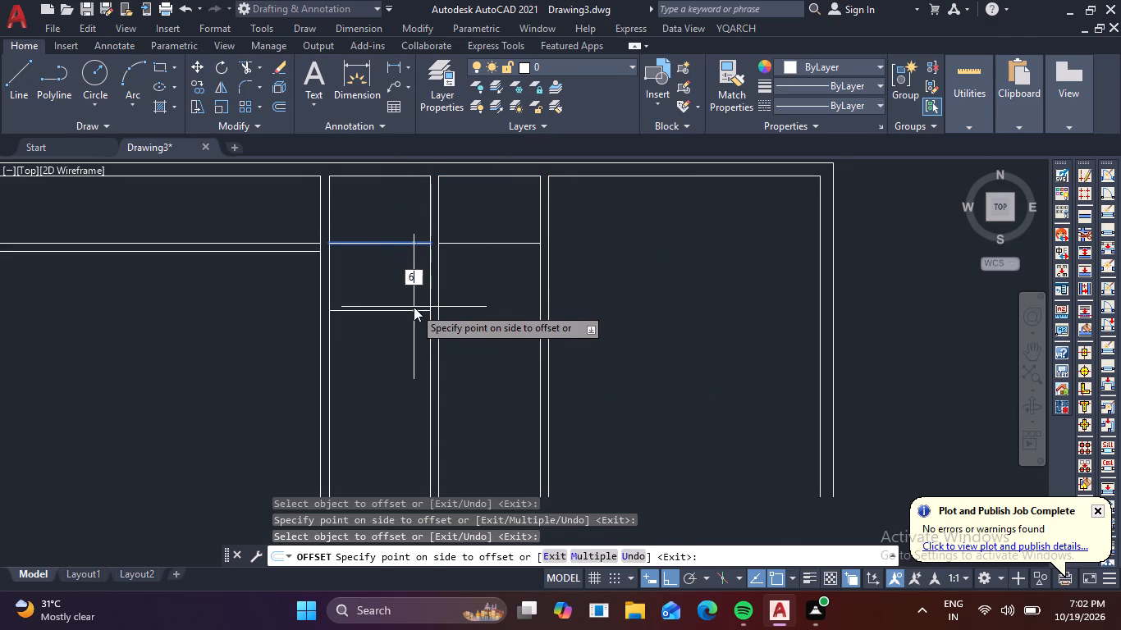
{"action": "key", "text": "space"}
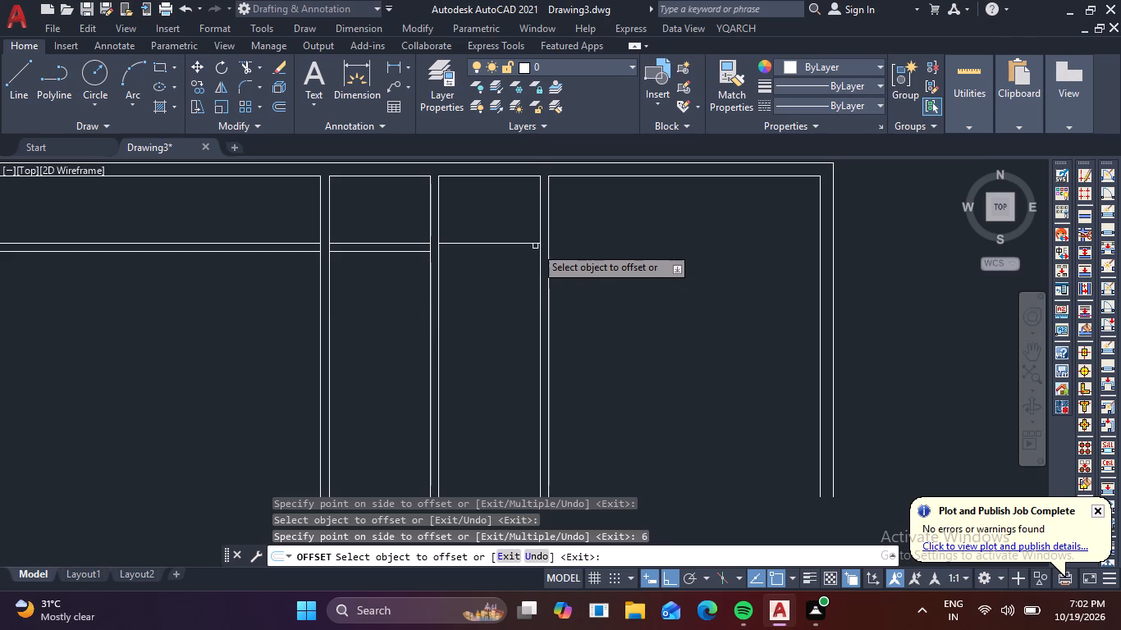
{"action": "left_click", "coordinate": [533, 245]}
{"action": "key", "text": "6"}
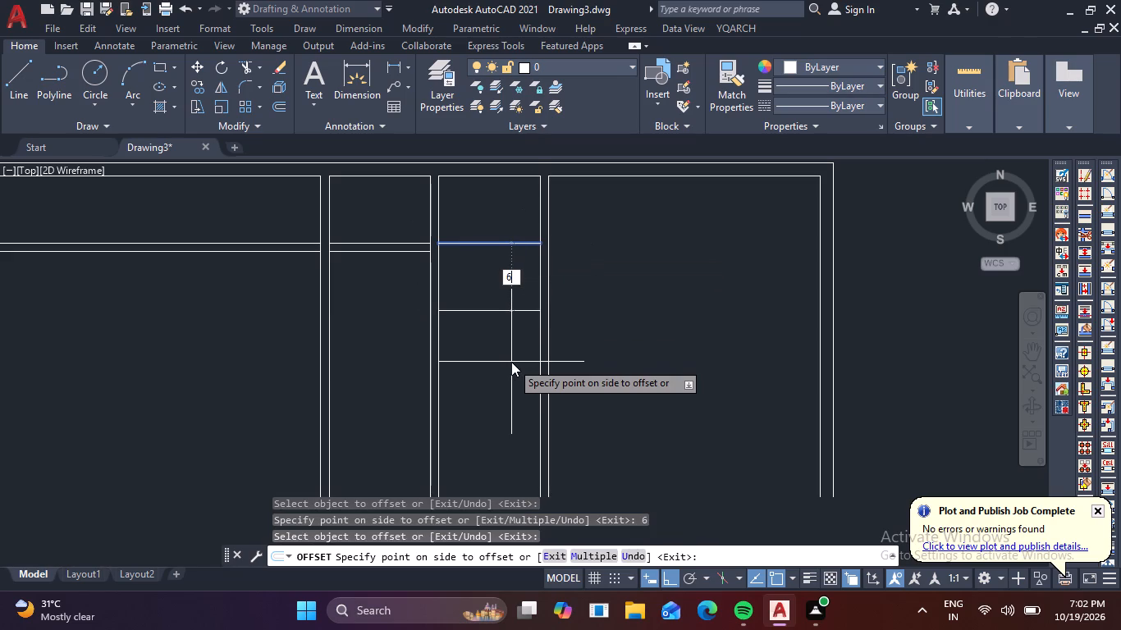
{"action": "key", "text": "space"}
{"action": "scroll", "coordinate": [512, 361], "scroll_direction": "down", "scroll_amount": 2}
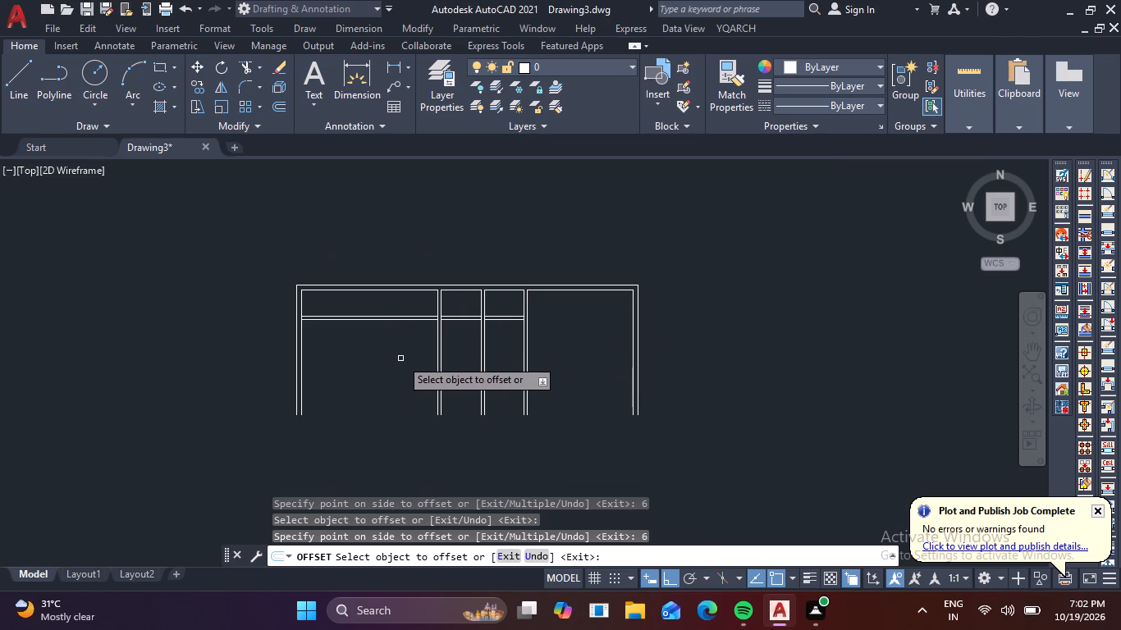
{"action": "middle_click_drag", "start_coordinate": [392, 358], "coordinate": [485, 265]}
{"action": "key", "text": "Escape"}
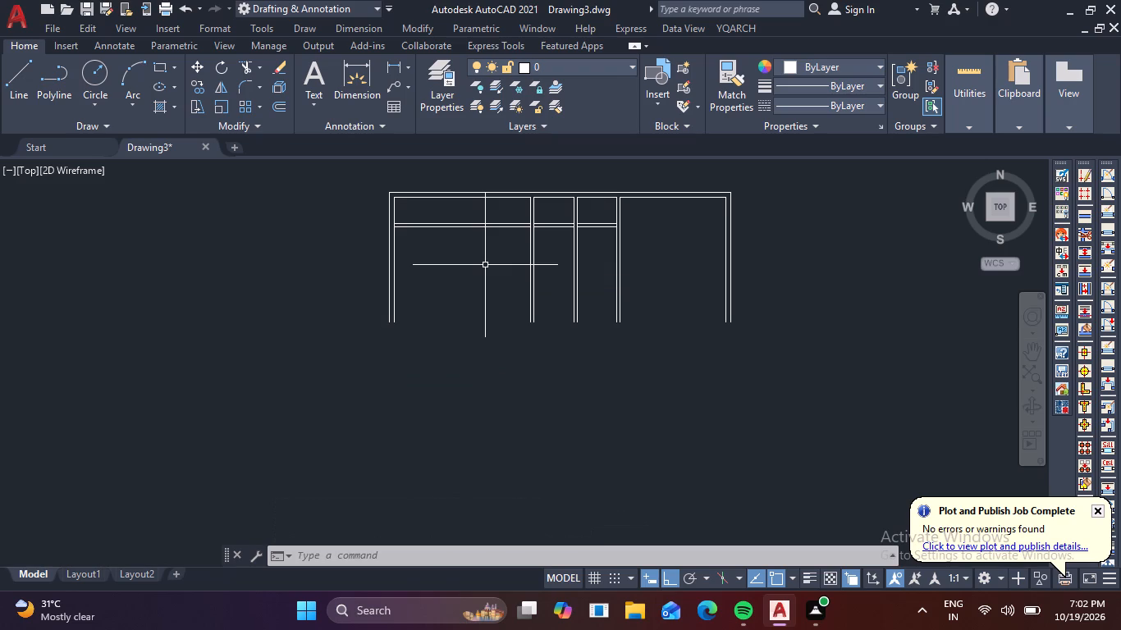
Form a cross wall in the rightmost room by offsetting its inner top wall line 13'7" down, and that new line 6" down.
{"action": "scroll", "coordinate": [802, 186], "scroll_direction": "up", "scroll_amount": 2}
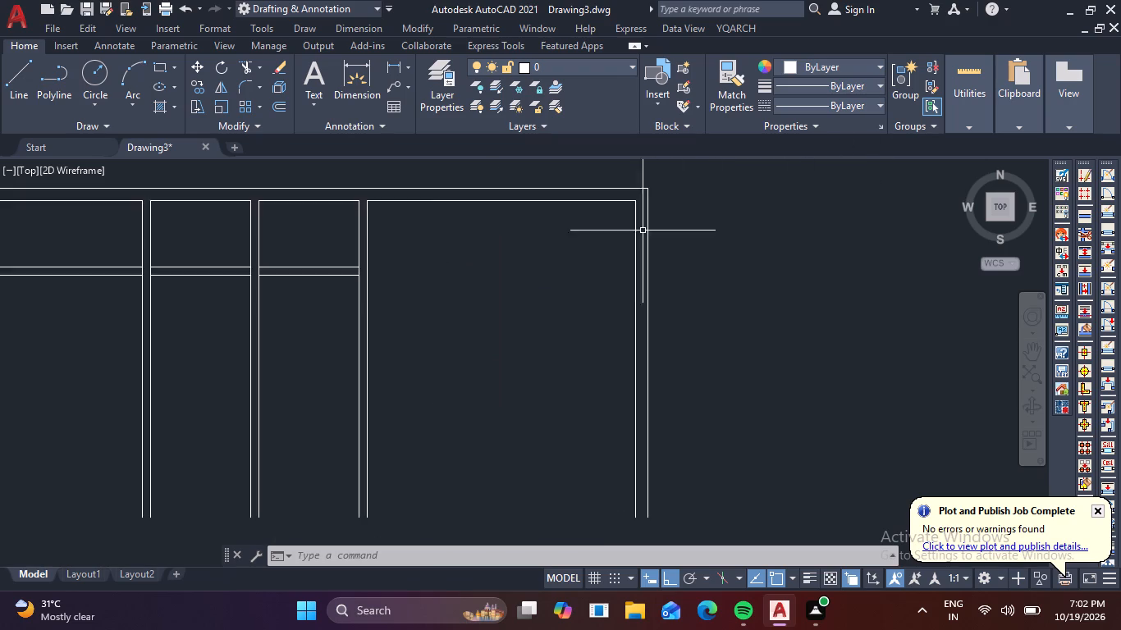
{"action": "key", "text": "space"}
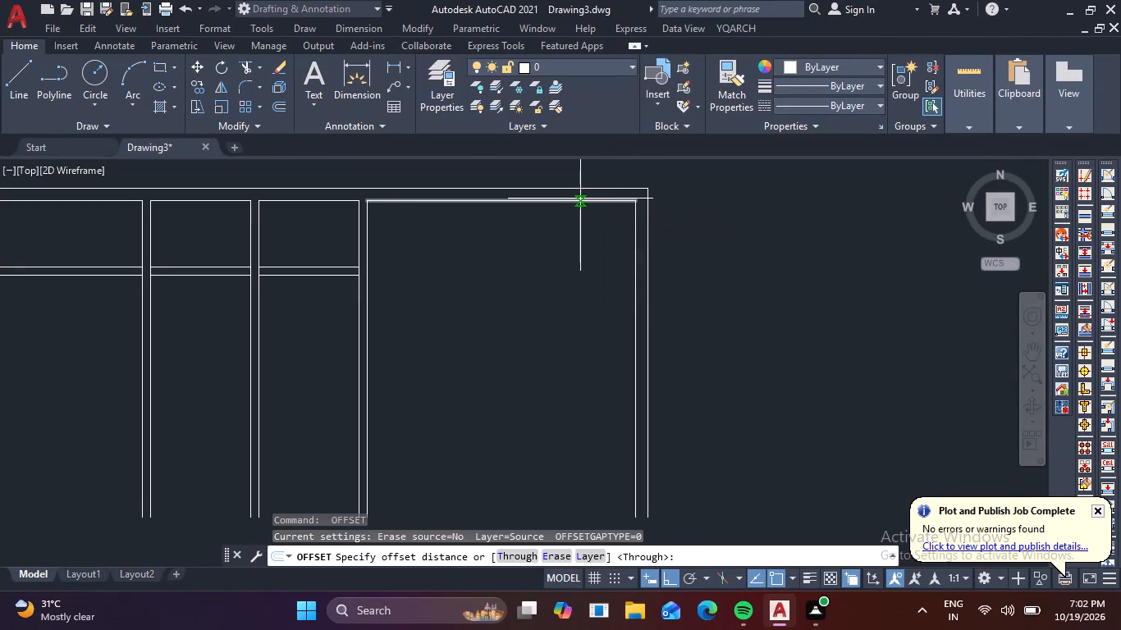
{"action": "key", "text": "1"}
{"action": "key", "text": "3"}
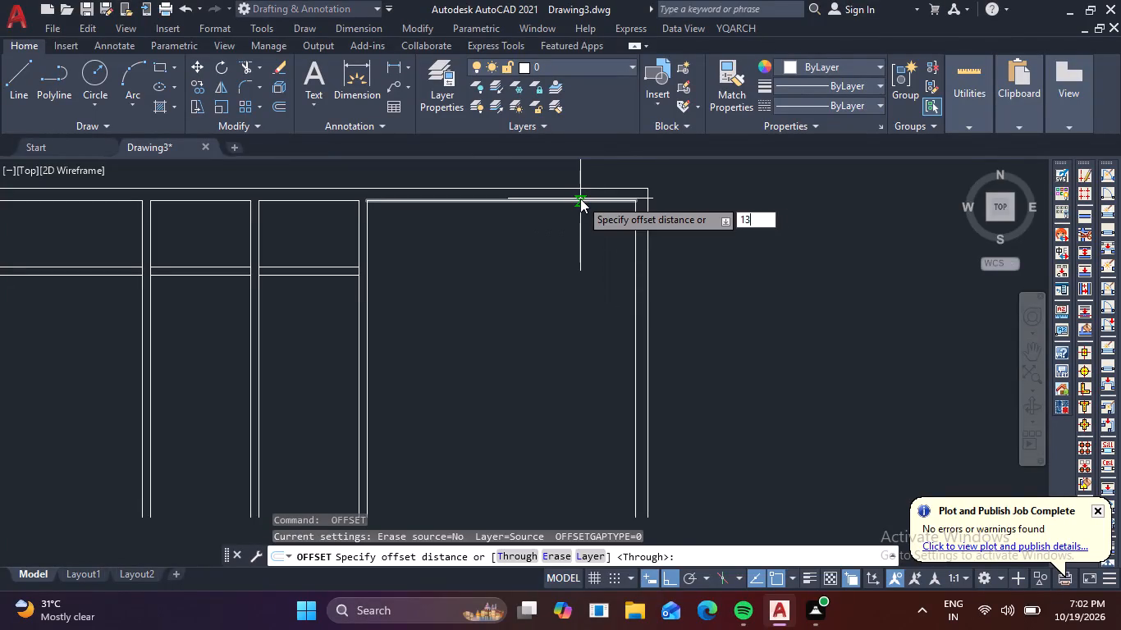
{"action": "key", "text": "apostrophe"}
{"action": "key", "text": "7"}
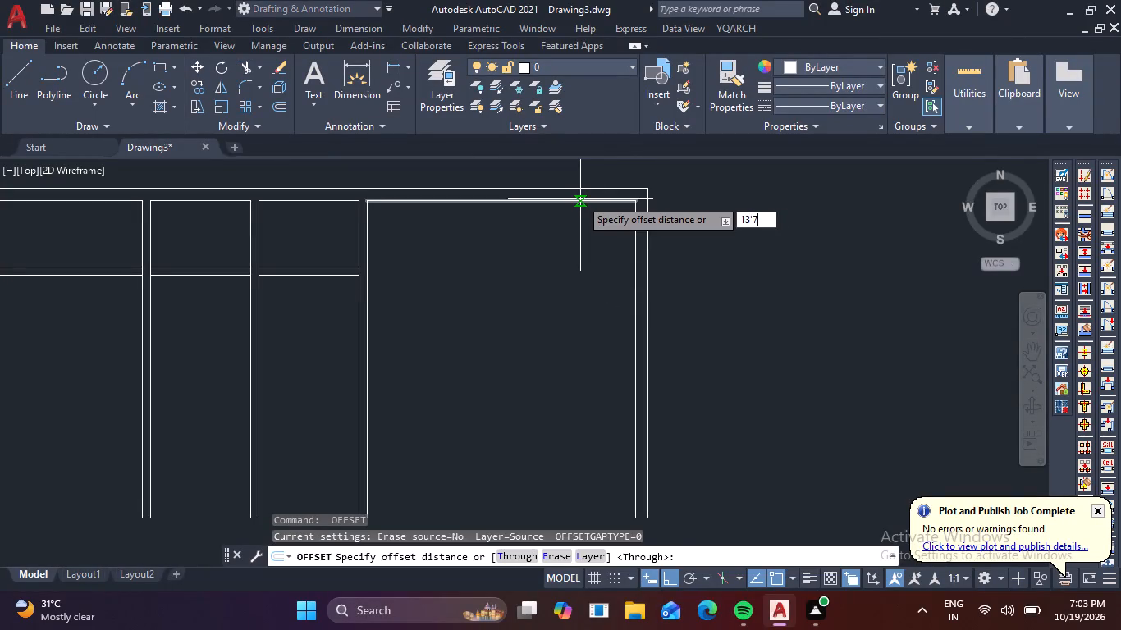
{"action": "key", "text": "space"}
{"action": "left_click", "coordinate": [580, 199]}
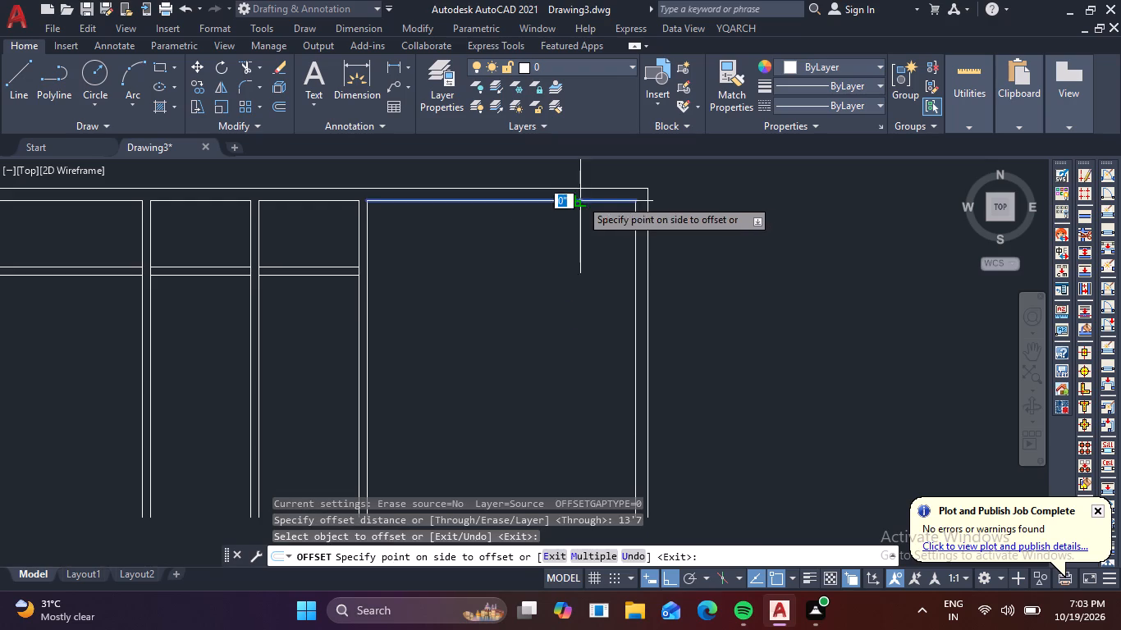
{"action": "left_click", "coordinate": [625, 430]}
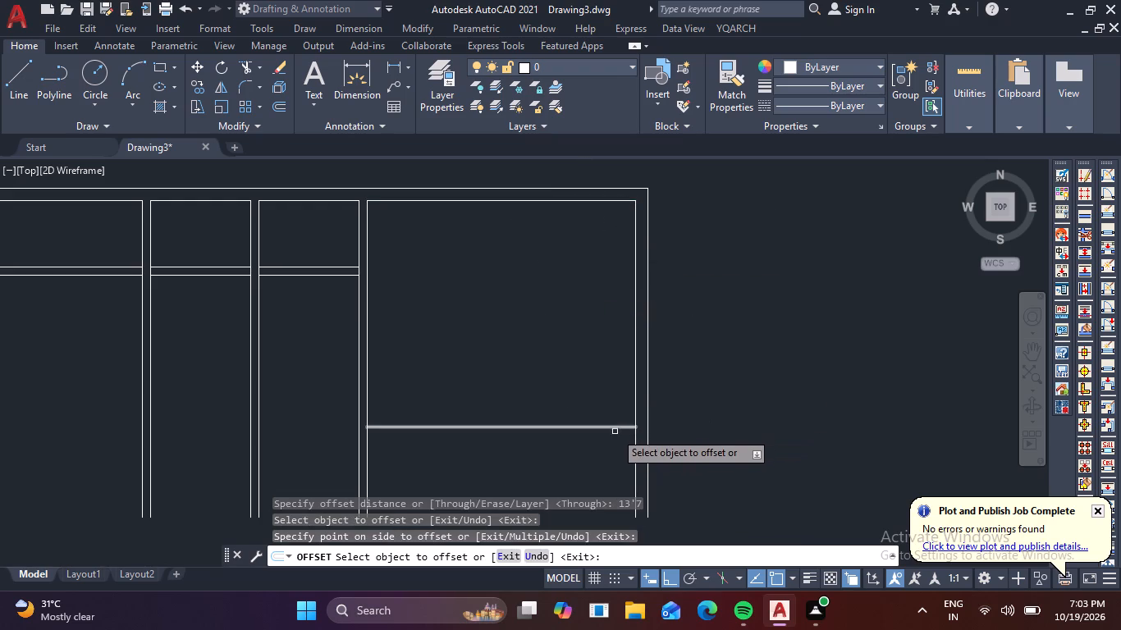
{"action": "left_click", "coordinate": [615, 427]}
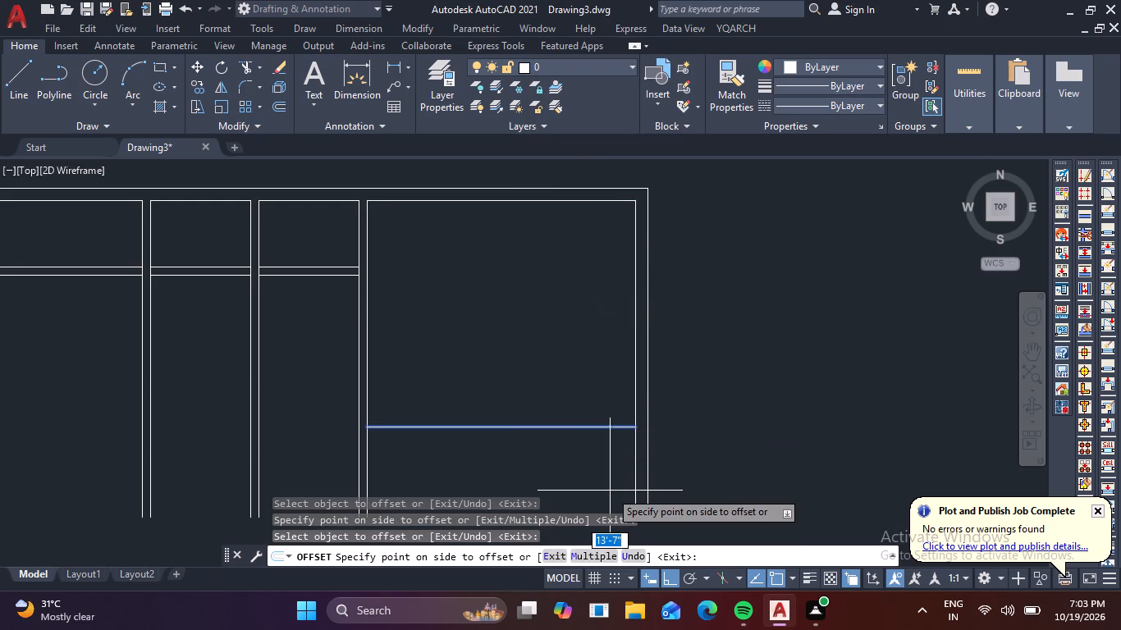
{"action": "key", "text": "6"}
{"action": "key", "text": "space"}
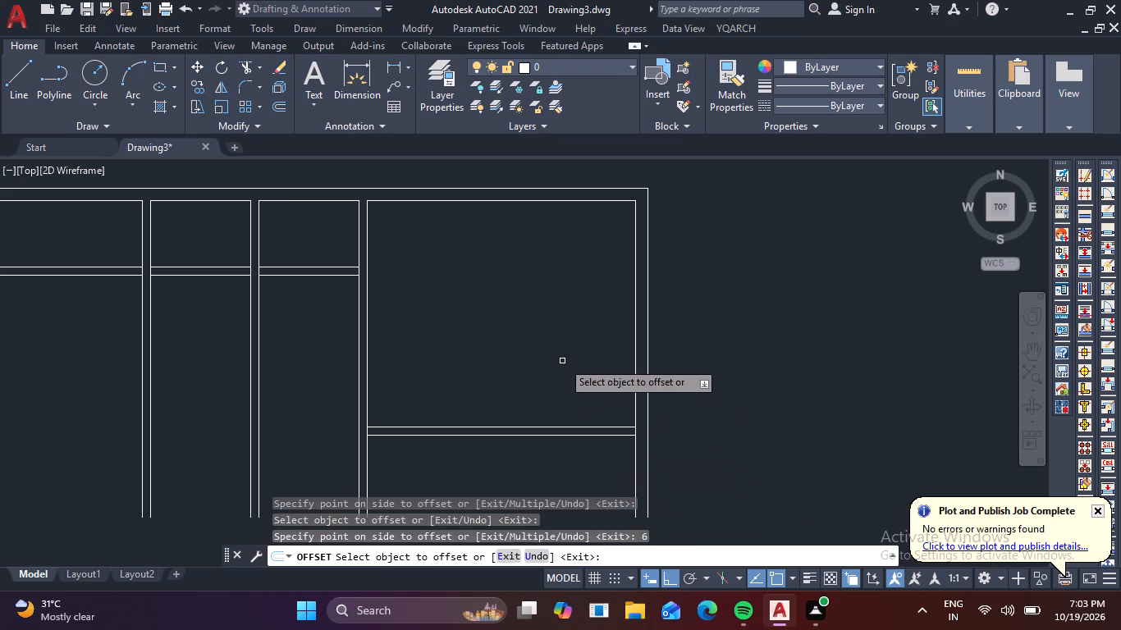
Form the leftmost room's bottom wall by offsetting its inner top wall line 19' down, and that new line 6" down.
{"action": "middle_click_drag", "start_coordinate": [556, 367], "coordinate": [643, 232]}
{"action": "scroll", "coordinate": [644, 231], "scroll_direction": "down", "scroll_amount": 1}
{"action": "middle_click_drag", "start_coordinate": [461, 274], "coordinate": [455, 379]}
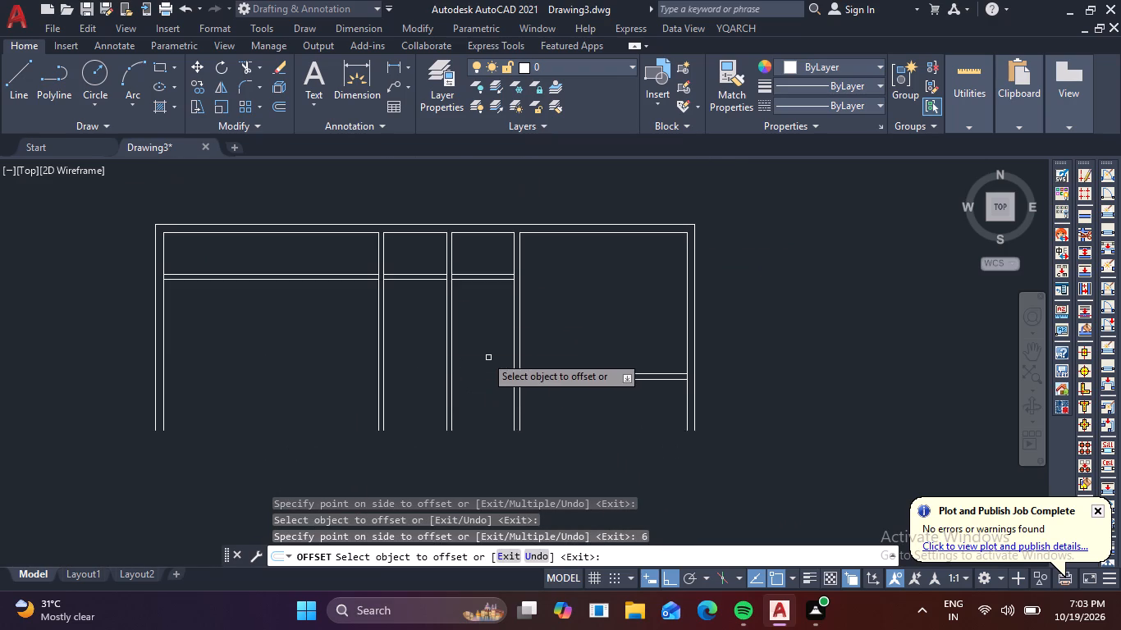
{"action": "left_click", "coordinate": [294, 231]}
{"action": "key", "text": "1"}
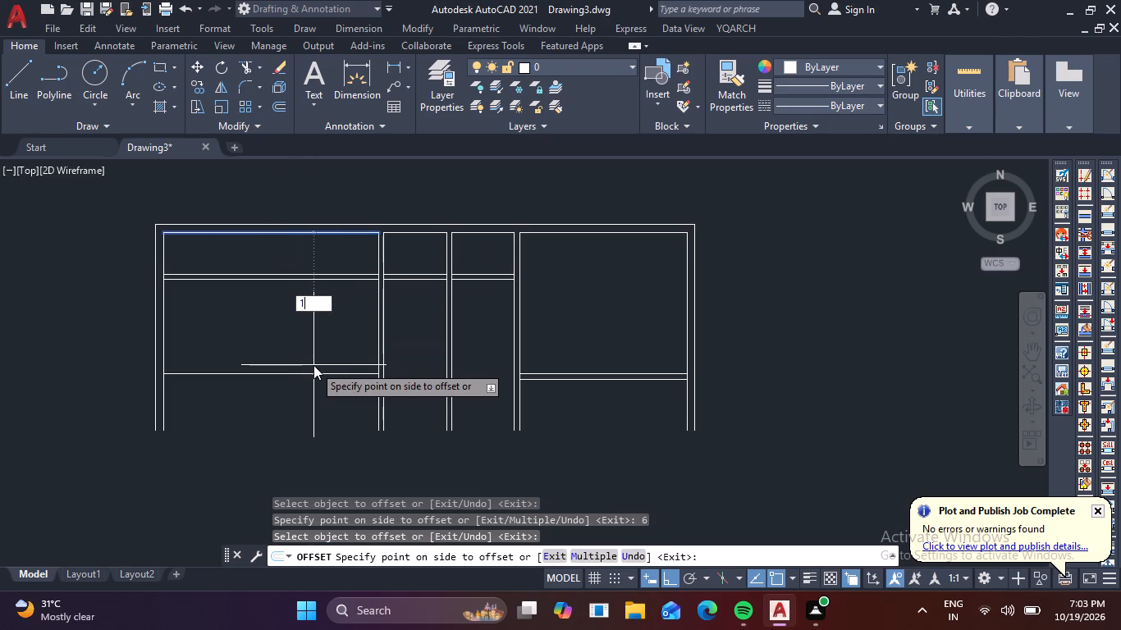
{"action": "key", "text": "9"}
{"action": "key", "text": "apostrophe"}
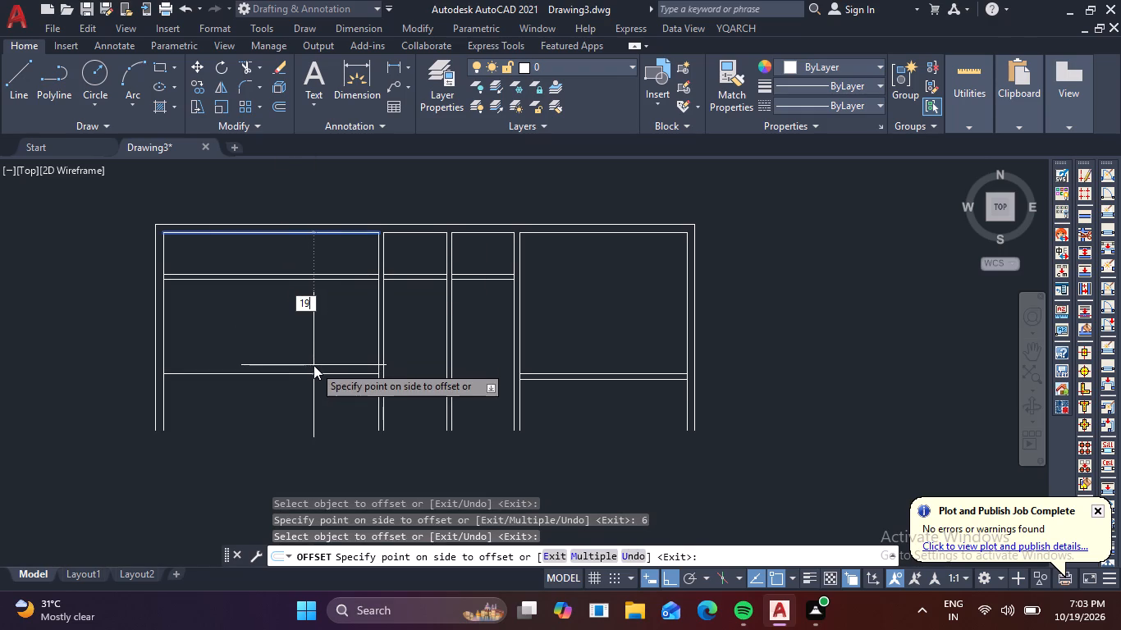
{"action": "key", "text": "Return"}
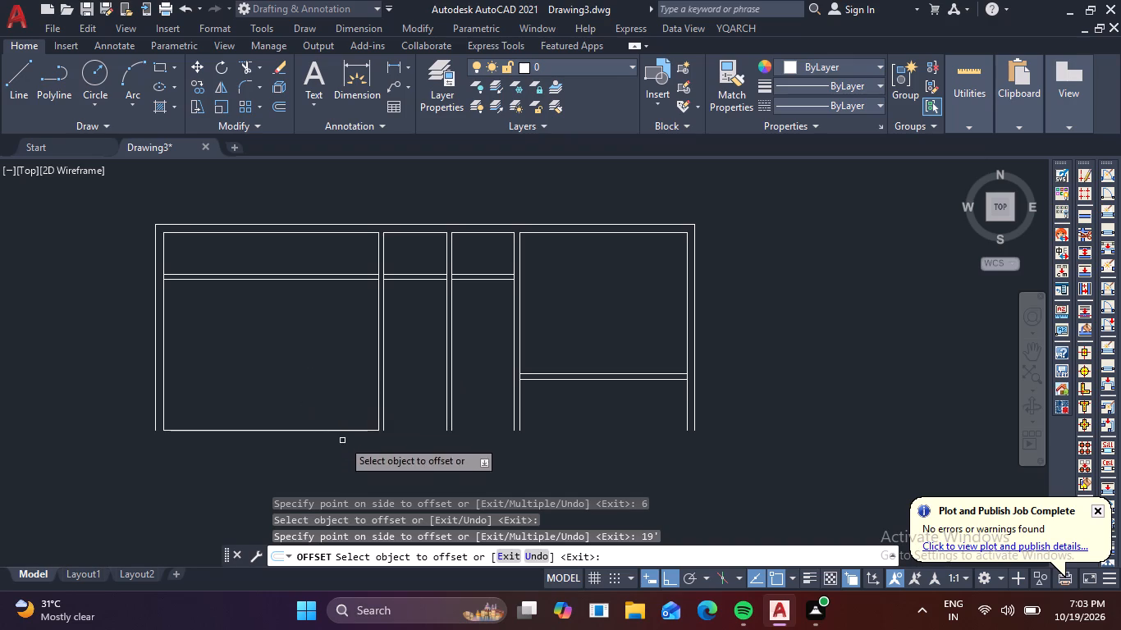
{"action": "left_click", "coordinate": [346, 429]}
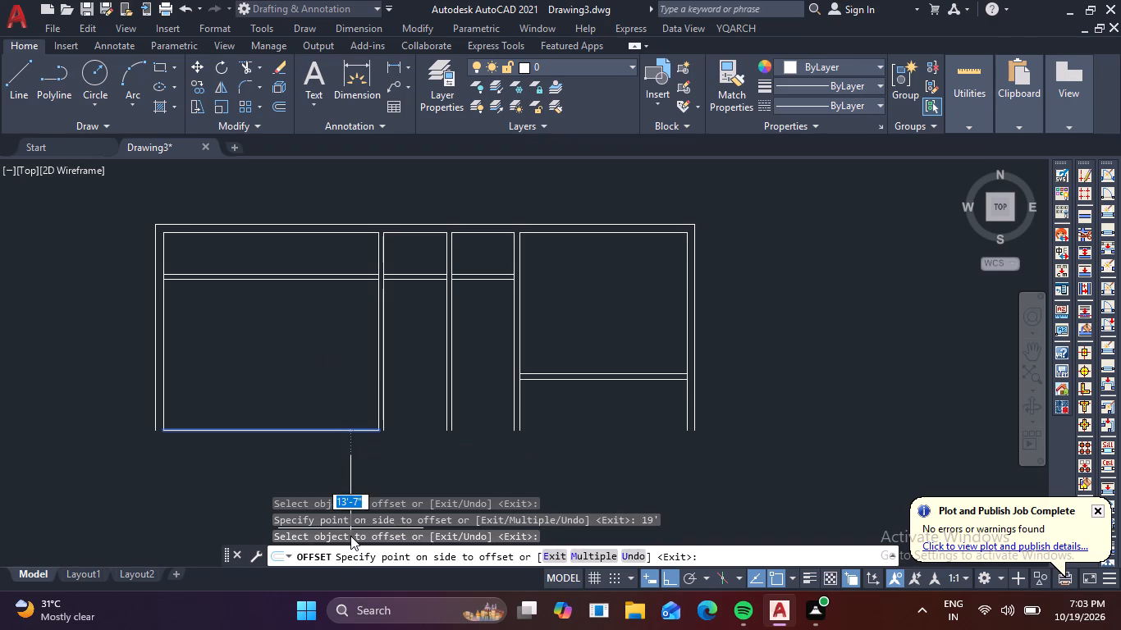
{"action": "key", "text": "6"}
{"action": "key", "text": "Return"}
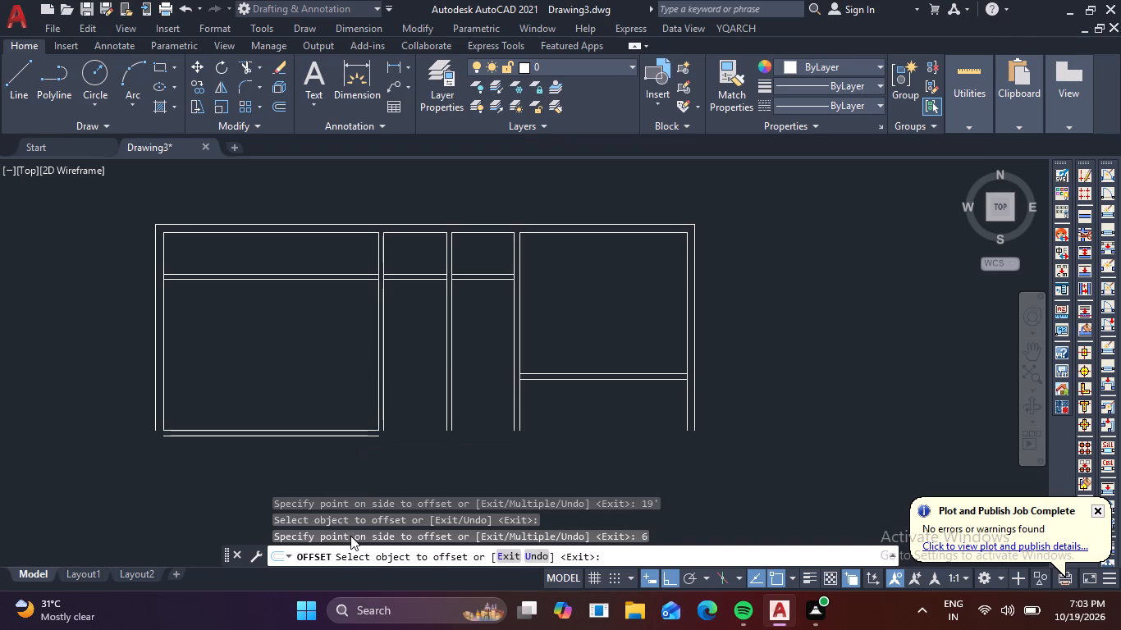
{"action": "key", "text": "Escape"}
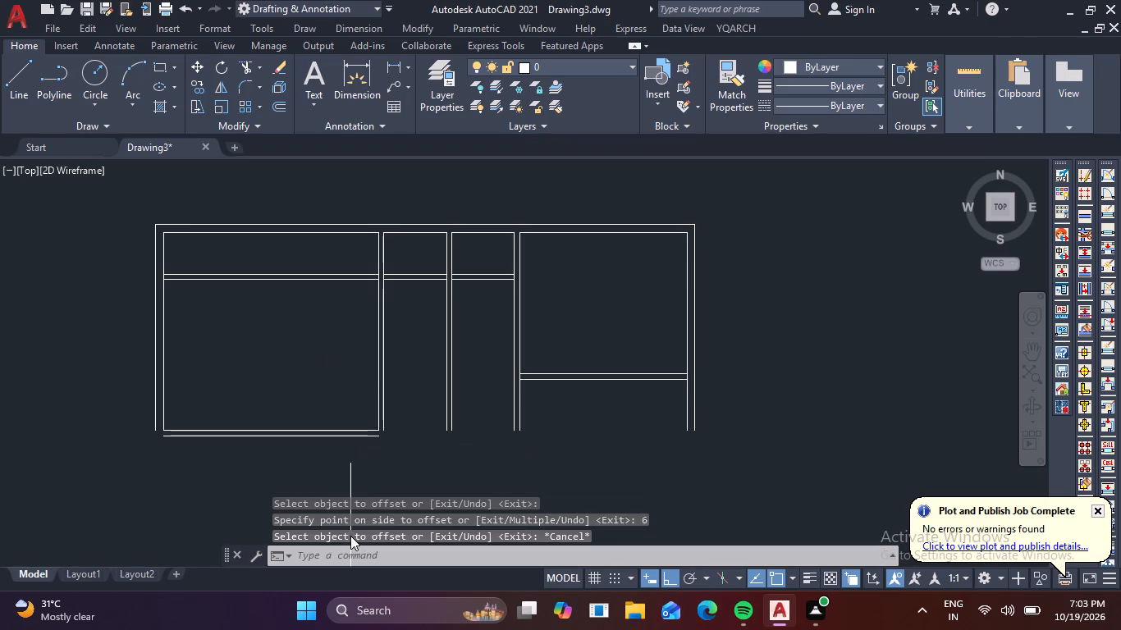
Fillet the leftmost room's outer bottom line at zero radius with the outer left wall line and the first partition's right face.
{"action": "key", "text": "f"}
{"action": "key", "text": "space"}
{"action": "scroll", "coordinate": [158, 437], "scroll_direction": "up", "scroll_amount": 1}
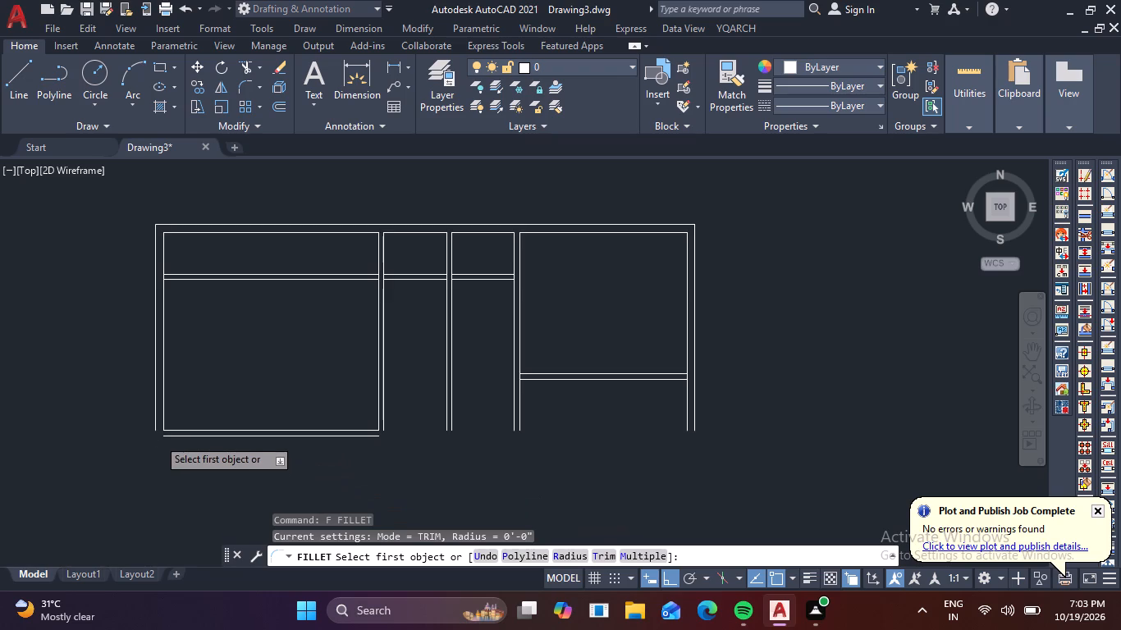
{"action": "scroll", "coordinate": [158, 437], "scroll_direction": "up", "scroll_amount": 1}
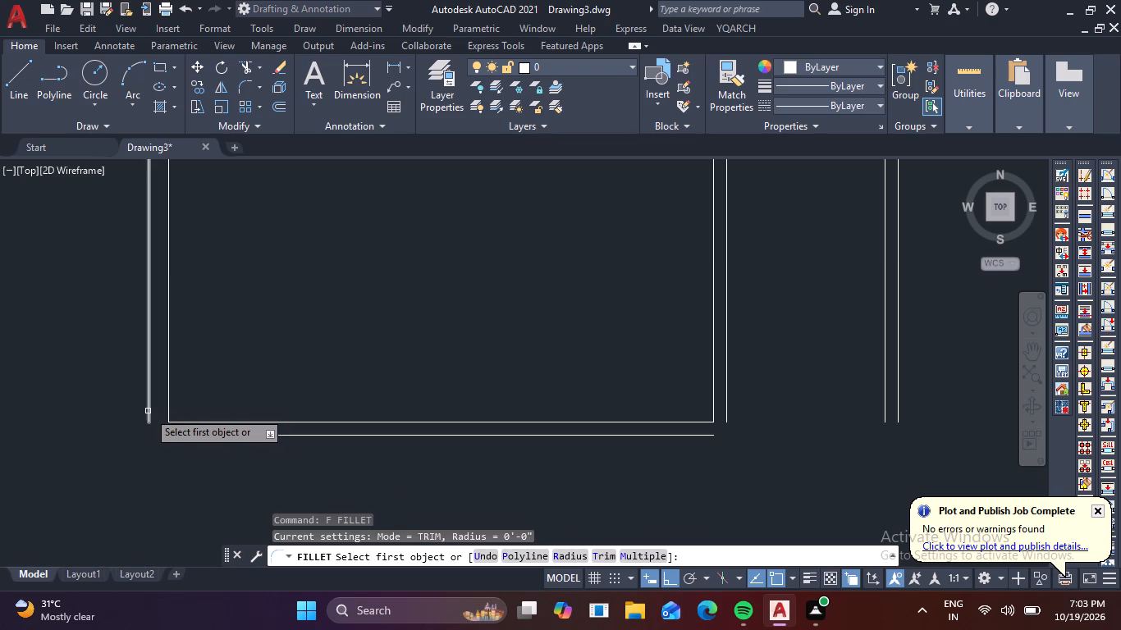
{"action": "left_click", "coordinate": [148, 411]}
{"action": "left_click", "coordinate": [220, 436]}
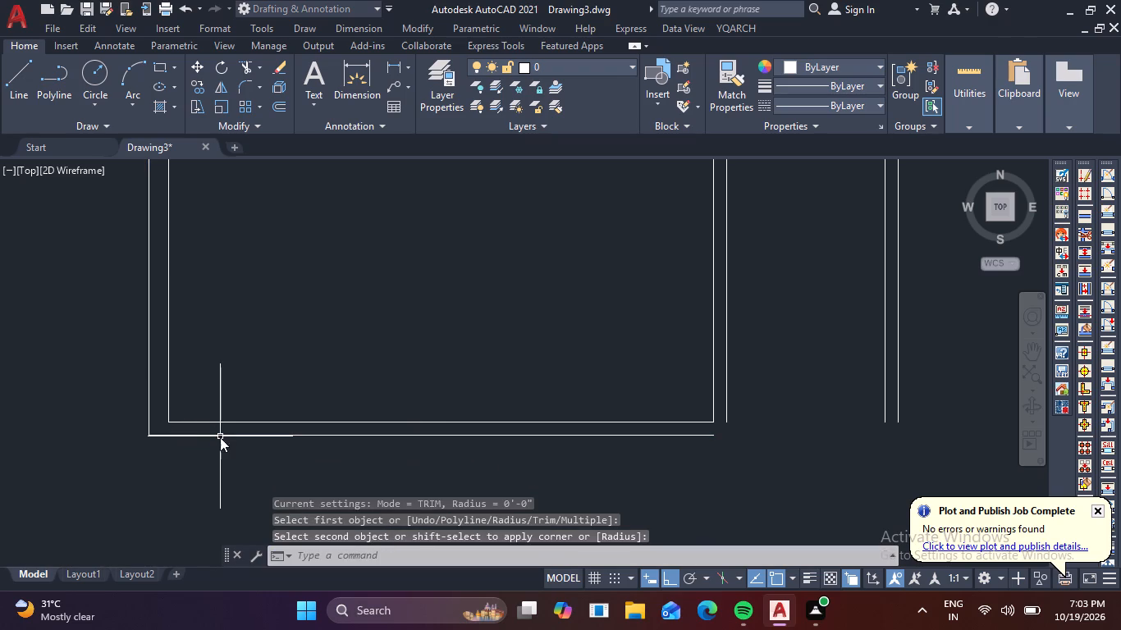
{"action": "scroll", "coordinate": [423, 477], "scroll_direction": "down", "scroll_amount": 1}
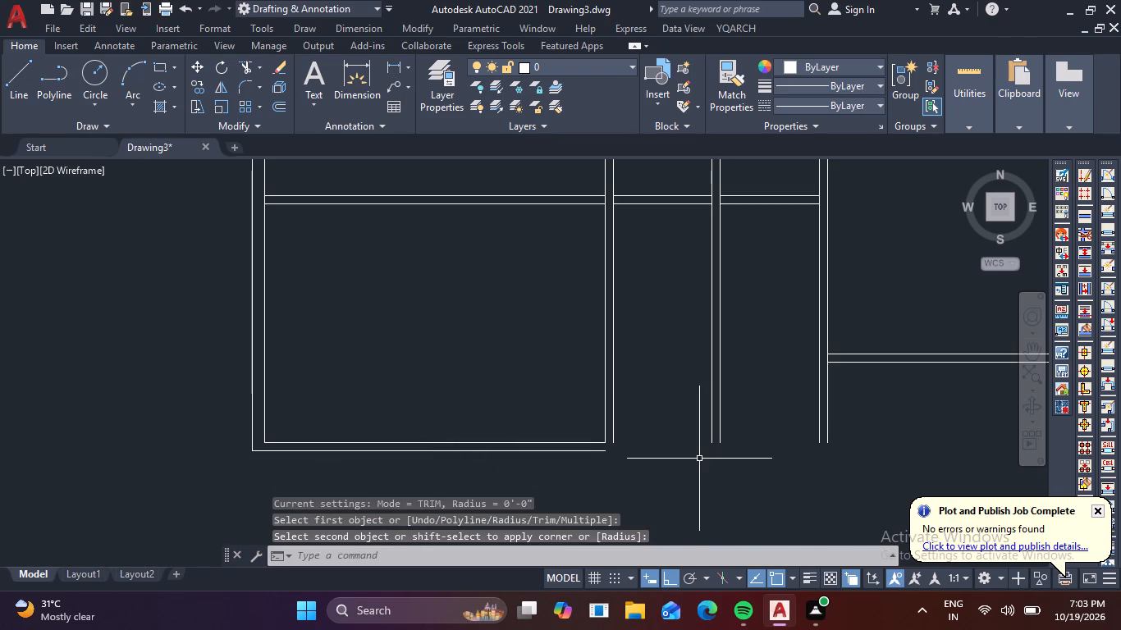
{"action": "key", "text": "space"}
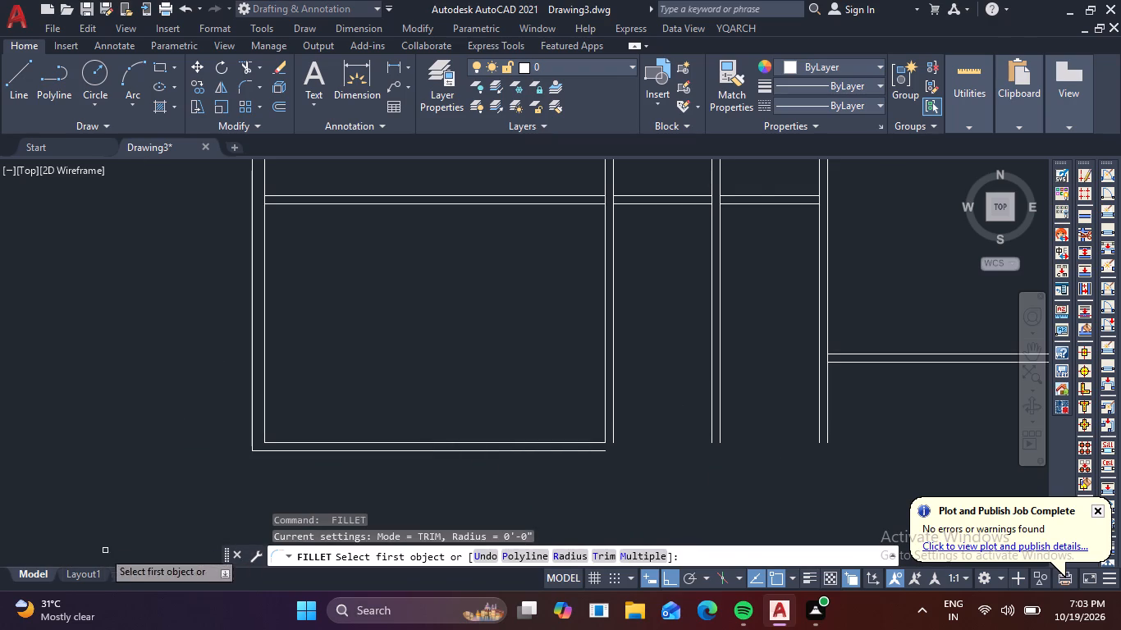
{"action": "left_click", "coordinate": [612, 432]}
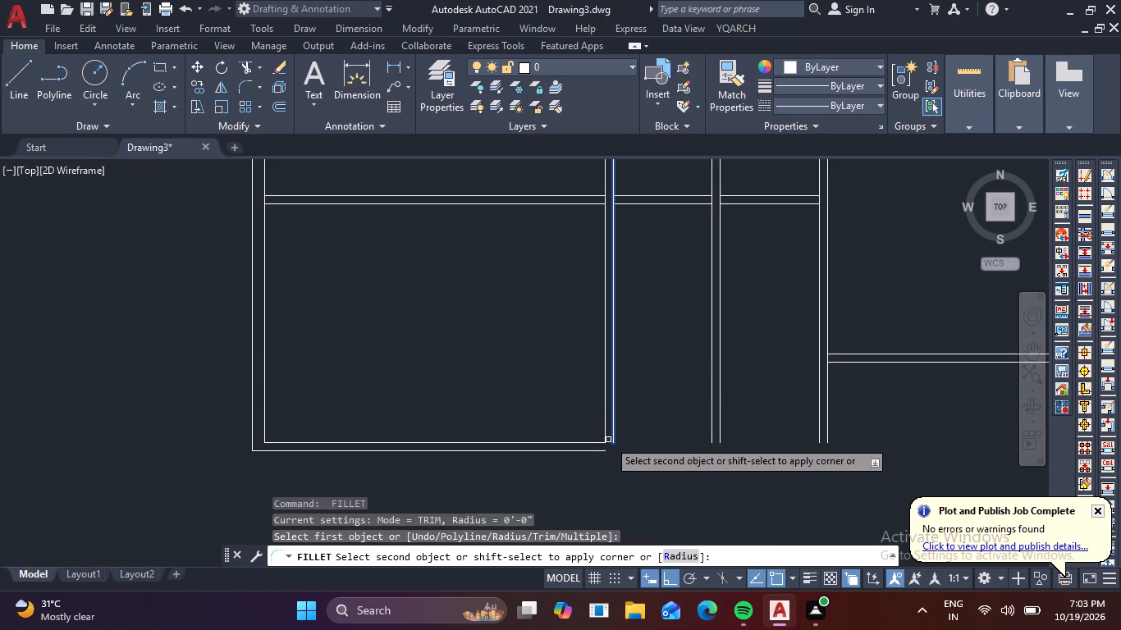
{"action": "left_click", "coordinate": [597, 451]}
{"action": "scroll", "coordinate": [608, 459], "scroll_direction": "down", "scroll_amount": 2}
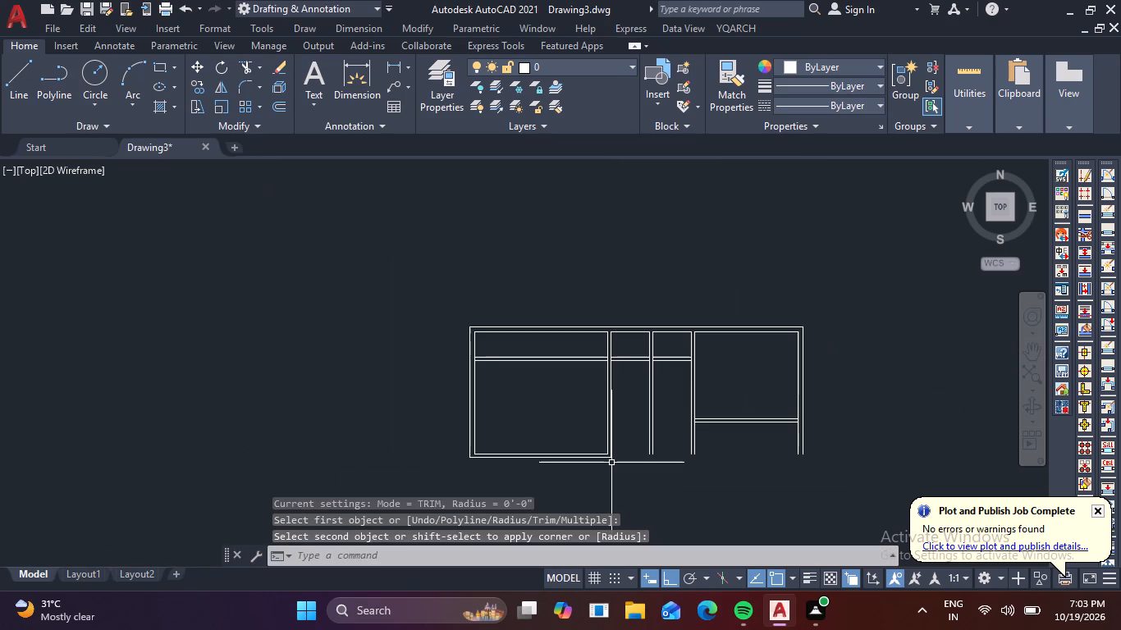
{"action": "key", "text": "Escape"}
Extend the cross wall's lower face across the second partition and trim both of that partition's faces below the cross wall.
{"action": "type", "text": "TR"}
{"action": "key", "text": "space"}
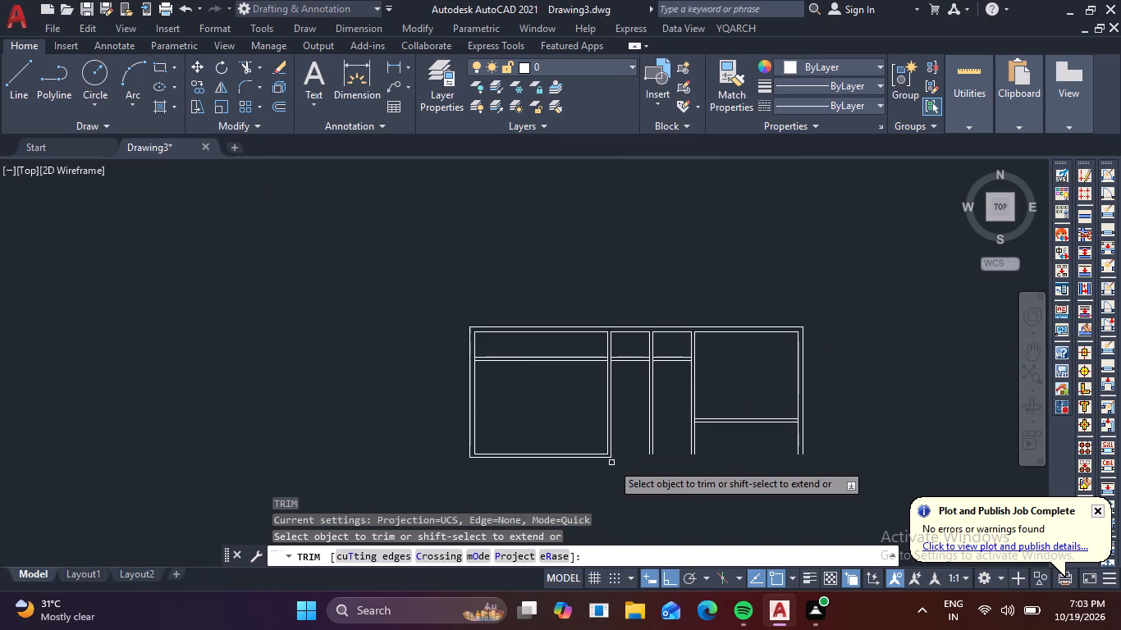
{"action": "scroll", "coordinate": [660, 373], "scroll_direction": "up", "scroll_amount": 3}
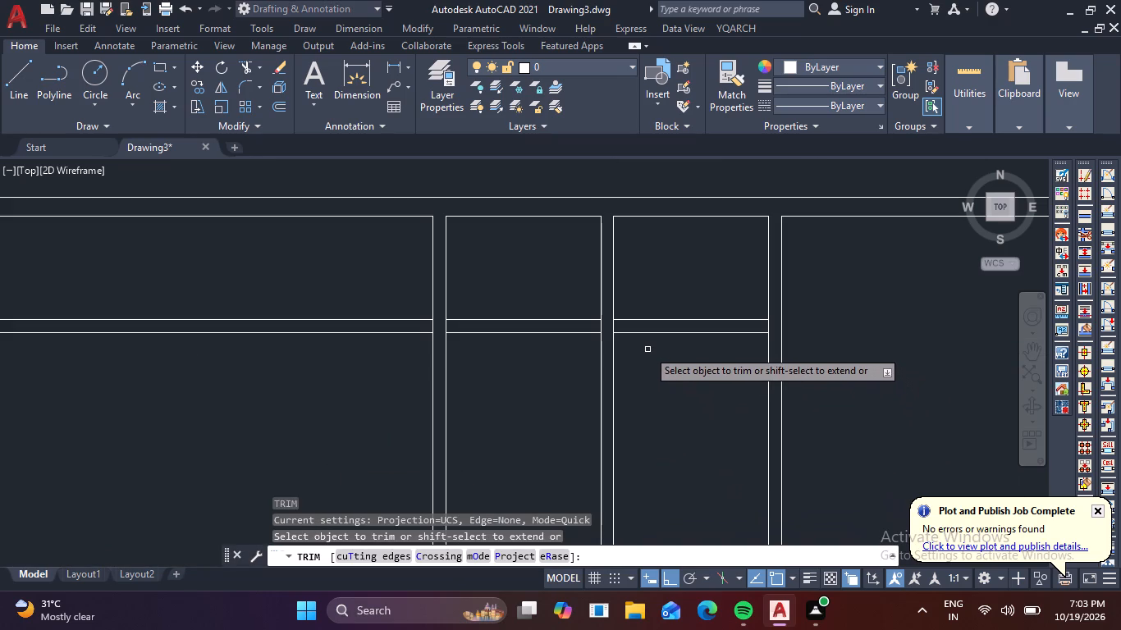
{"action": "left_click", "coordinate": [634, 334], "text": "shift"}
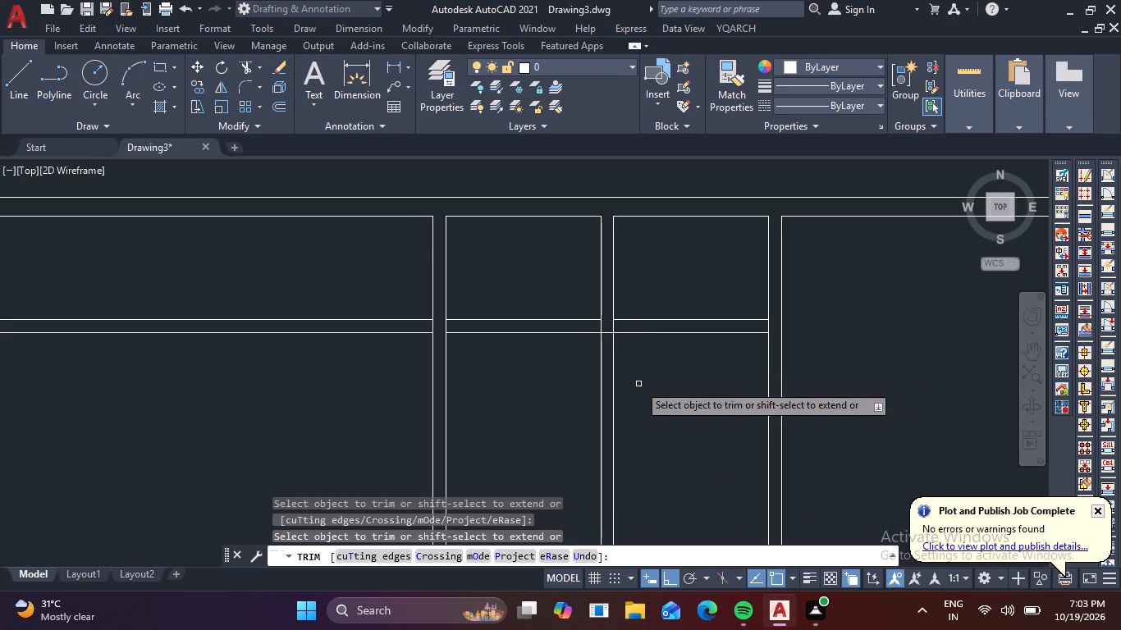
{"action": "left_click_drag", "start_coordinate": [638, 384], "coordinate": [602, 402]}
{"action": "scroll", "coordinate": [633, 382], "scroll_direction": "down", "scroll_amount": 2}
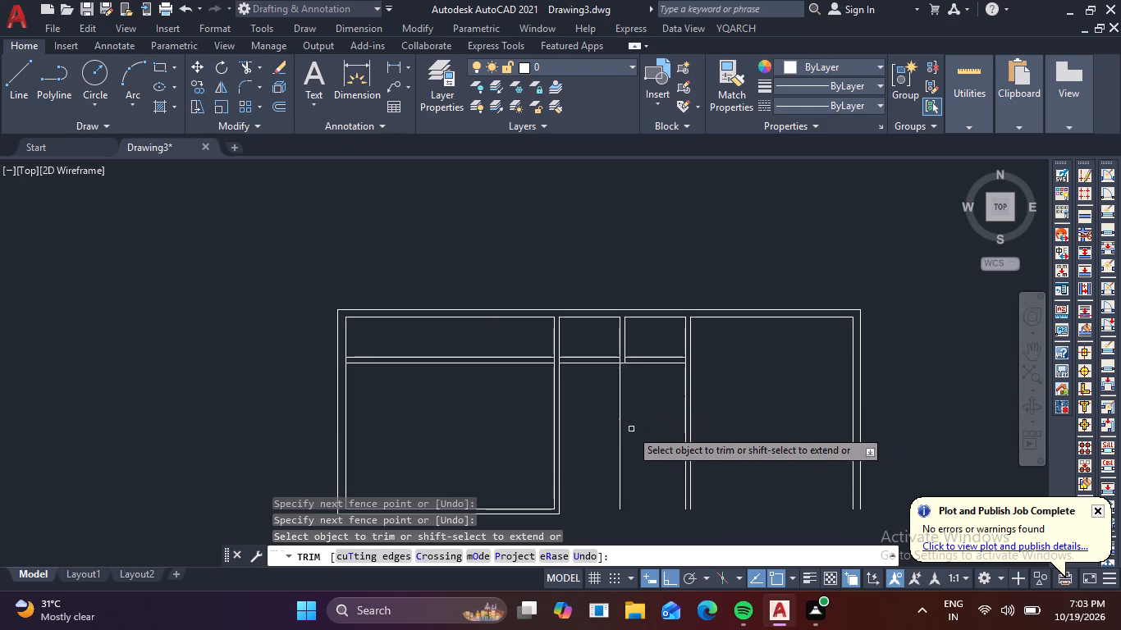
{"action": "left_click", "coordinate": [619, 421]}
{"action": "key", "text": "Escape"}
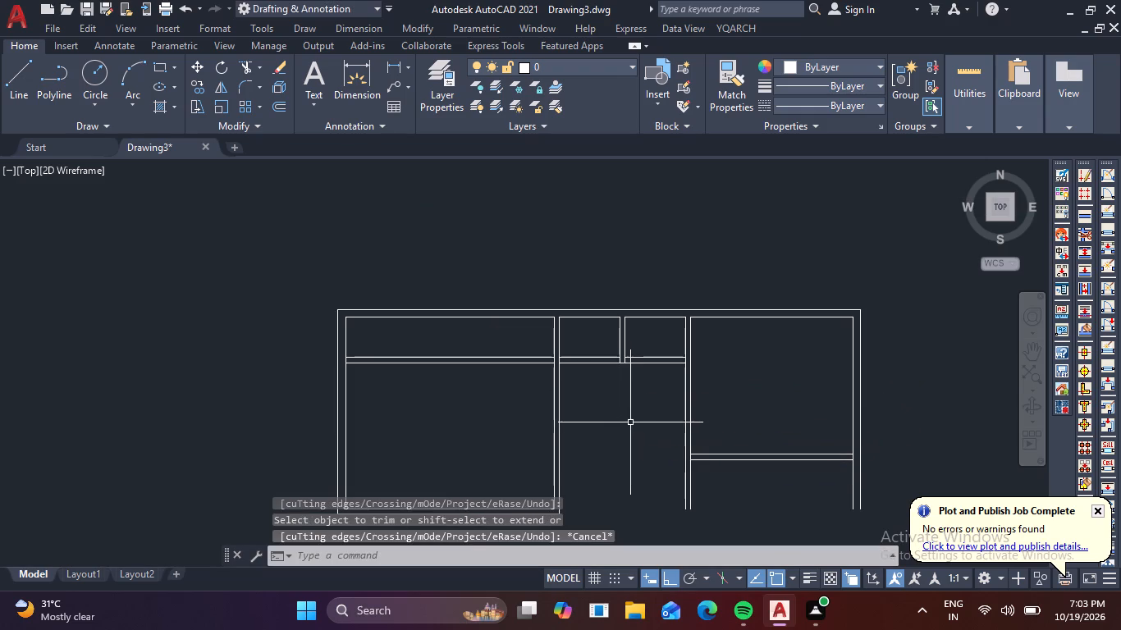
Offset the lower face of the rightmost room's cross wall 13'7" down.
{"action": "middle_click_drag", "start_coordinate": [636, 455], "coordinate": [619, 232]}
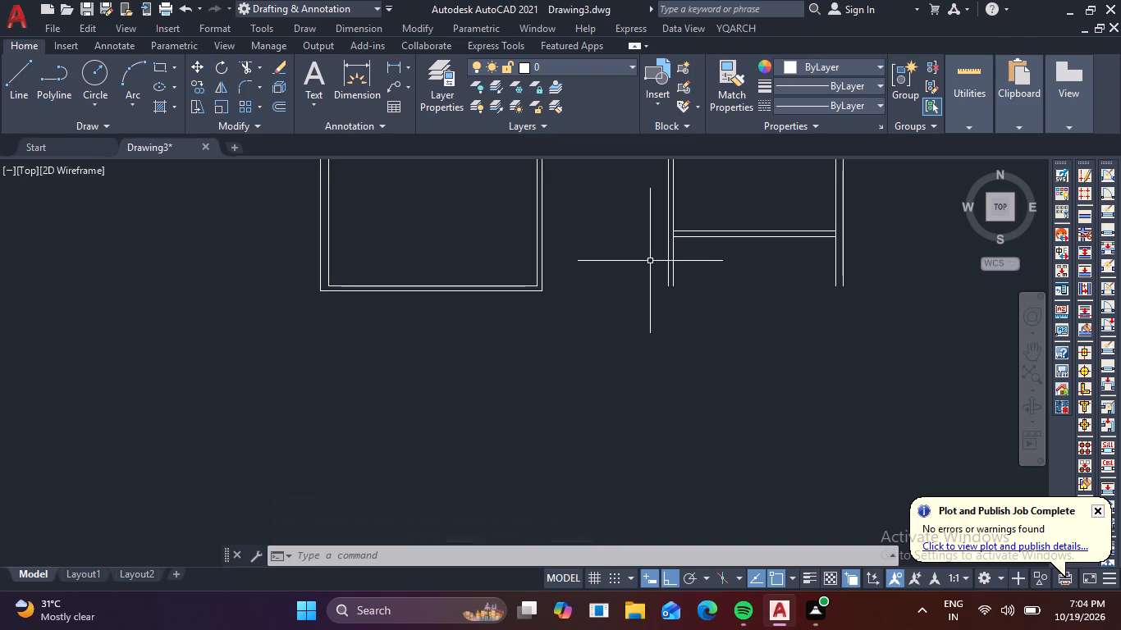
{"action": "key", "text": "o"}
{"action": "key", "text": "Return"}
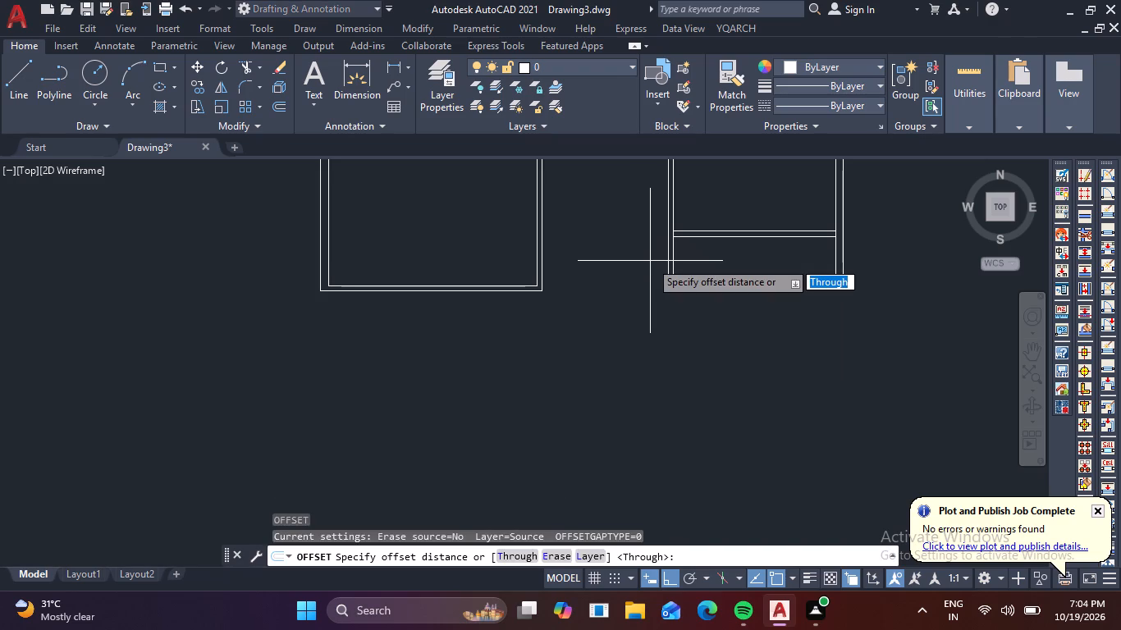
{"action": "key", "text": "3"}
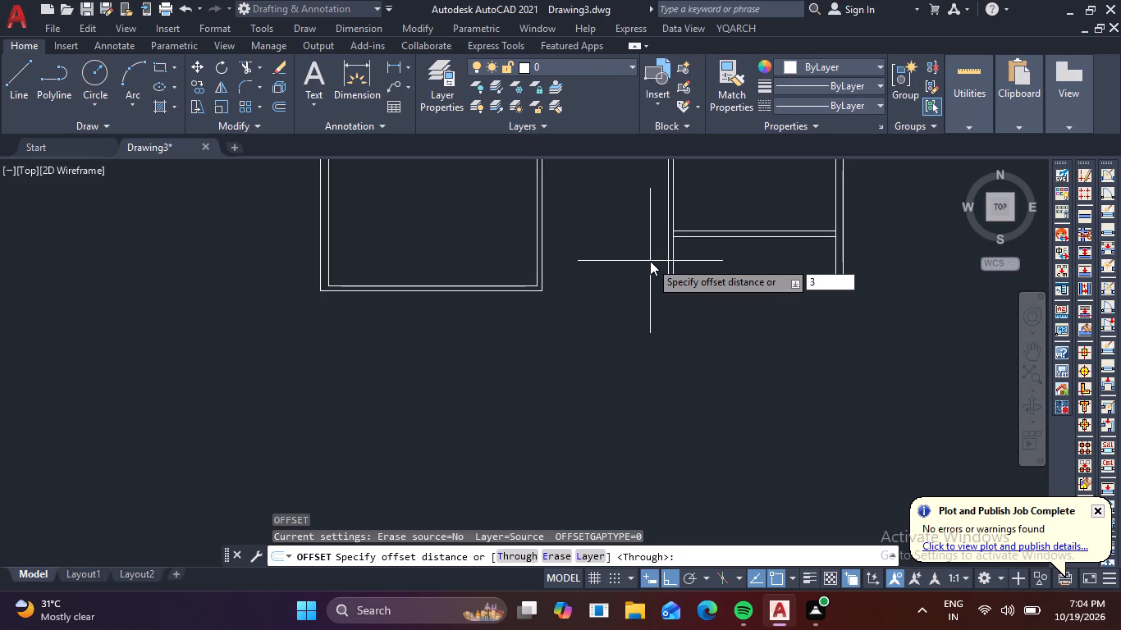
{"action": "key", "text": "BackSpace"}
{"action": "type", "text": "13'"}
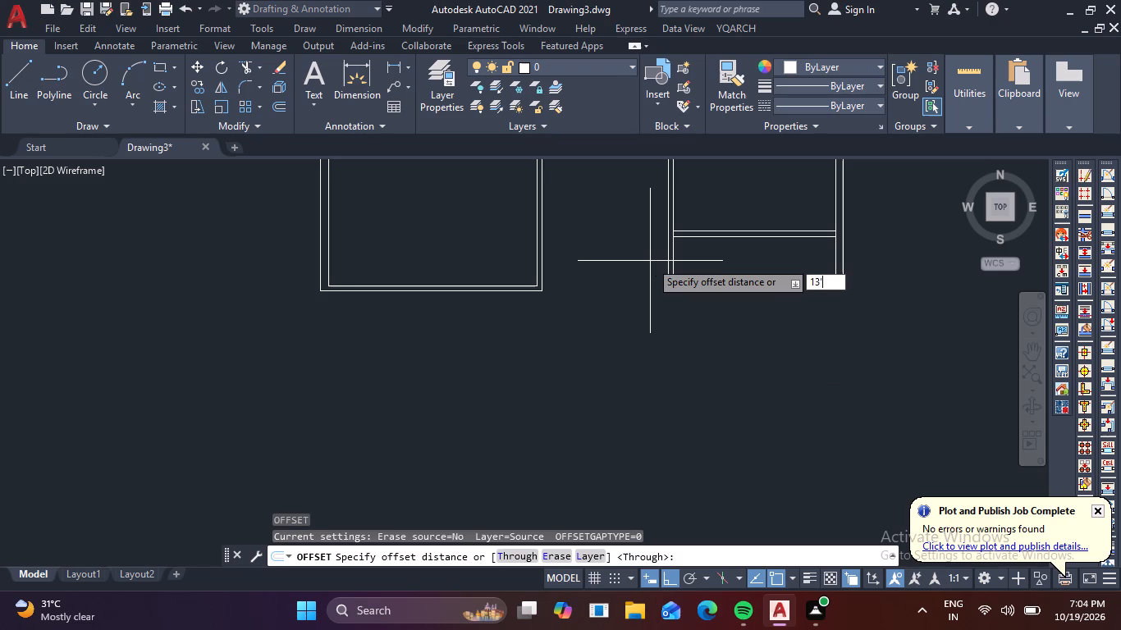
{"action": "key", "text": "7"}
{"action": "key", "text": "space"}
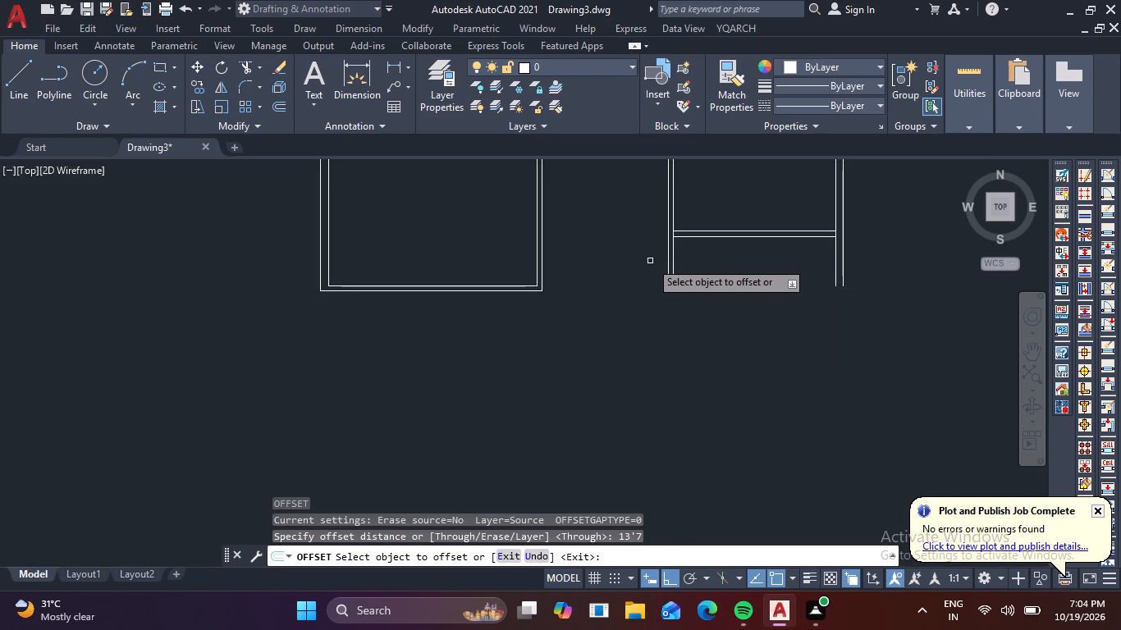
{"action": "left_click", "coordinate": [800, 236]}
{"action": "left_click", "coordinate": [805, 331]}
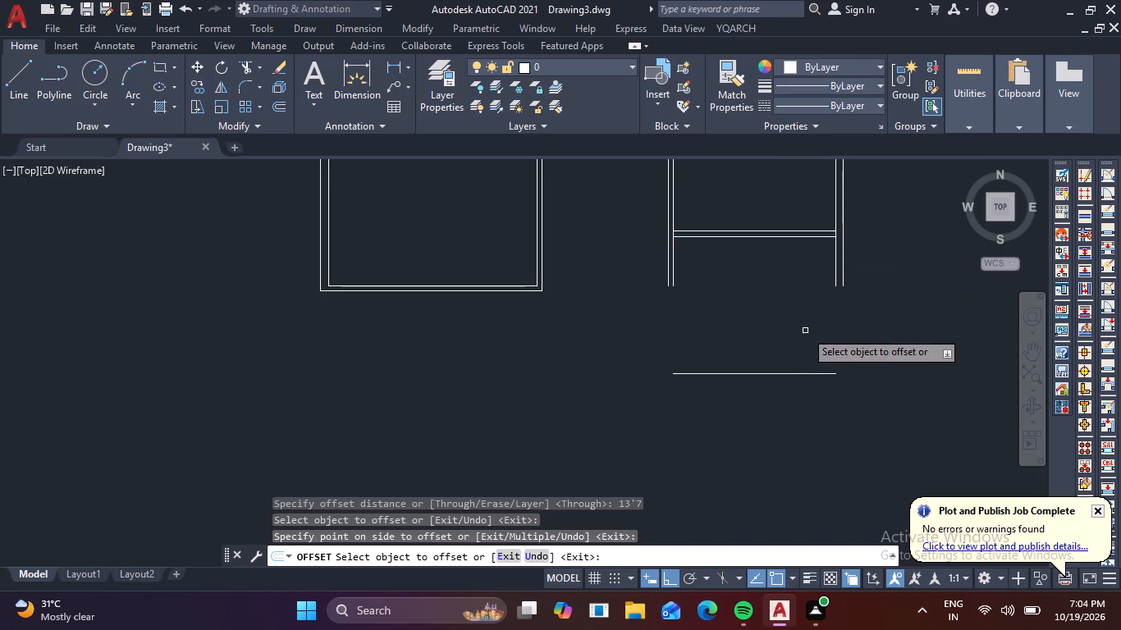
Offset the new line below the rightmost room's cross wall 6" down to complete the wall's two faces.
{"action": "left_click", "coordinate": [796, 373]}
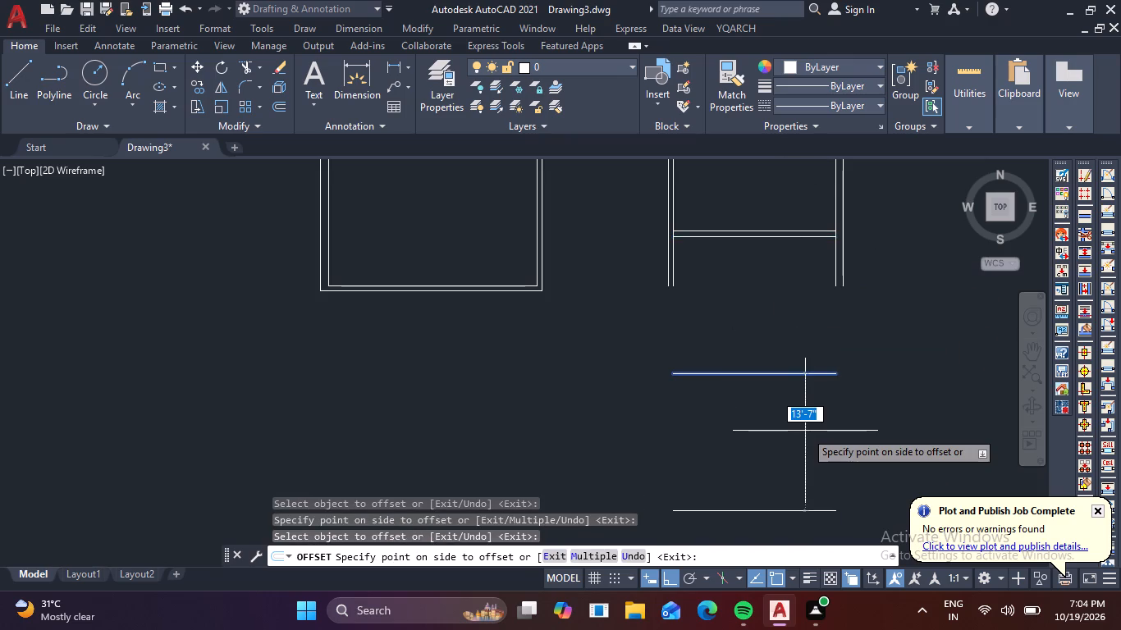
{"action": "type", "text": "6"}
{"action": "key", "text": "space"}
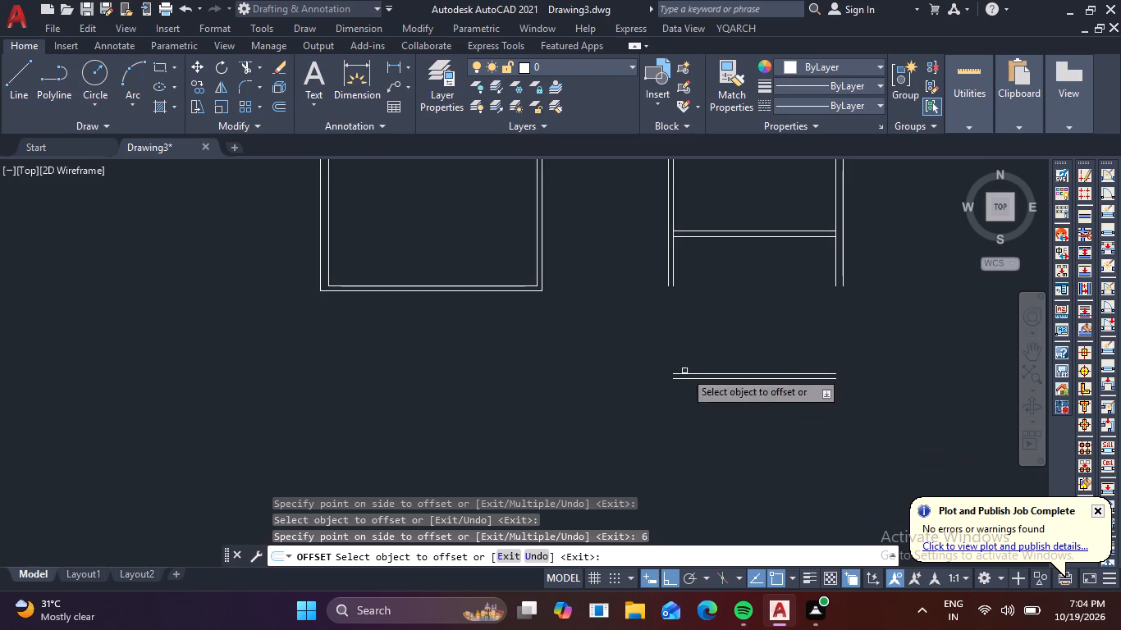
Offset the leftmost room's outer bottom line 13' down.
{"action": "left_click", "coordinate": [479, 292]}
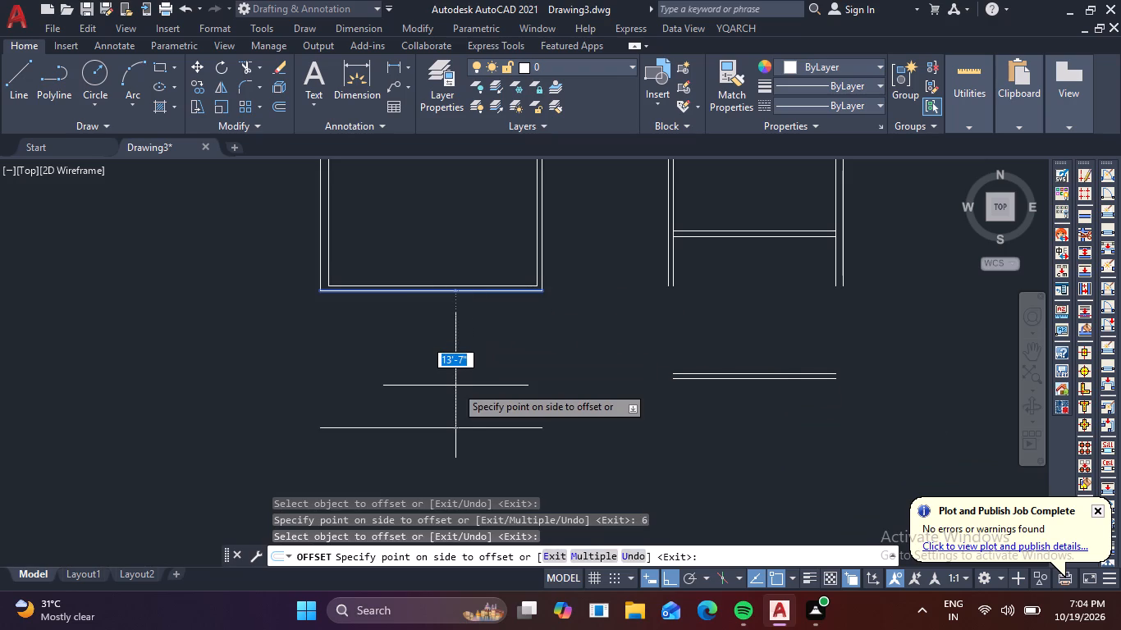
{"action": "type", "text": "13"}
{"action": "key", "text": "apostrophe"}
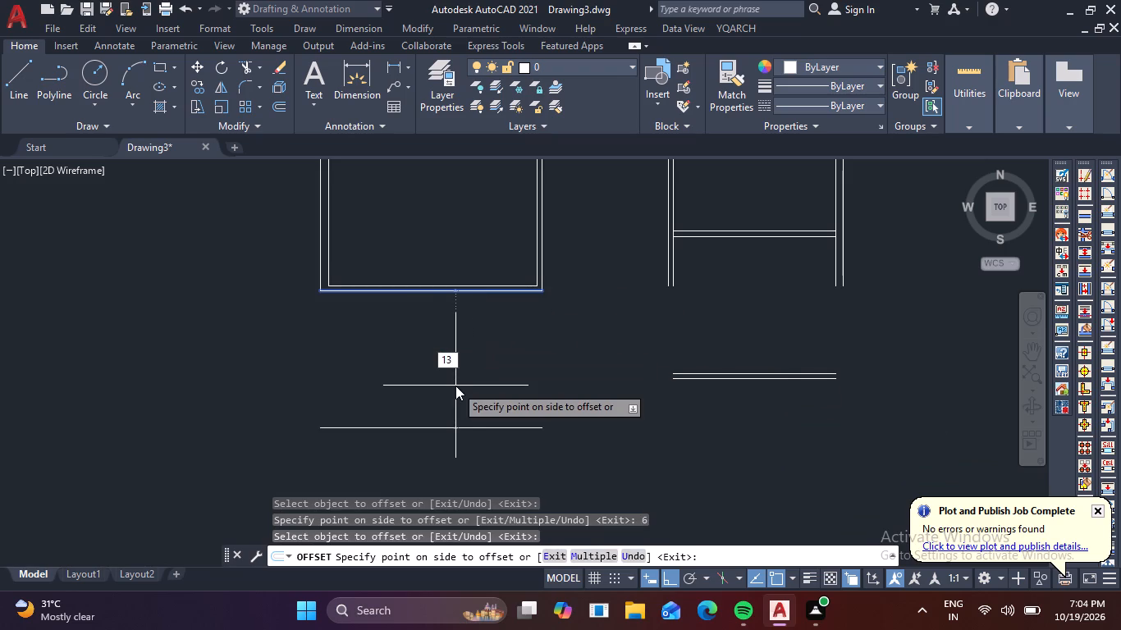
{"action": "key", "text": "Return"}
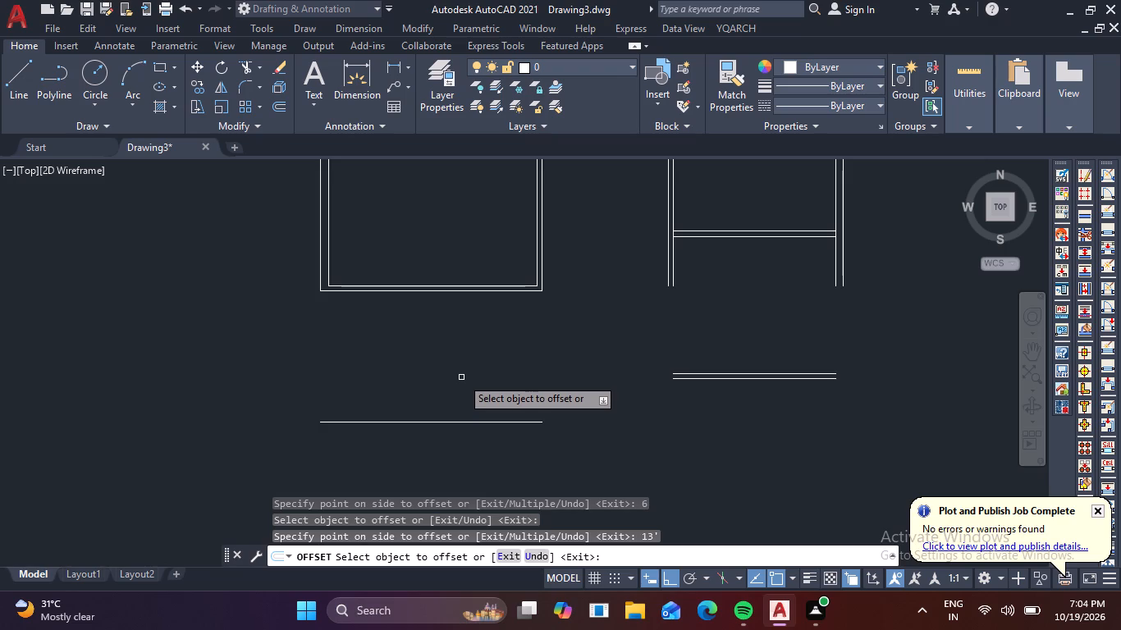
{"action": "key", "text": "Escape"}
Measure the leftmost room's spans and the length of the plan's outer top wall.
{"action": "left_click", "coordinate": [972, 107]}
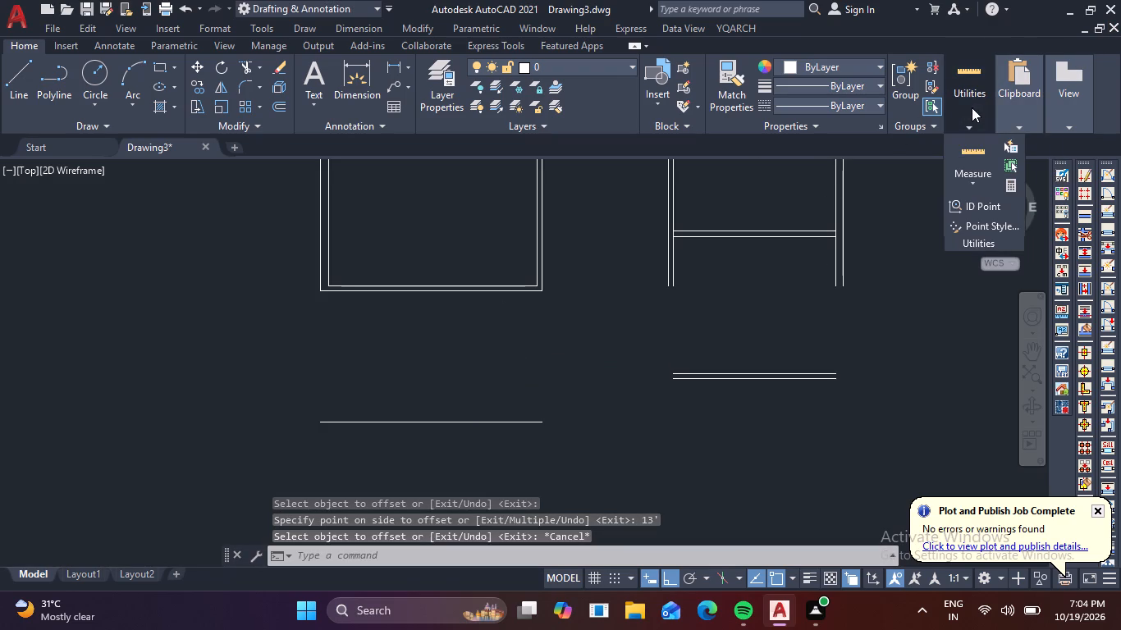
{"action": "left_click", "coordinate": [964, 148]}
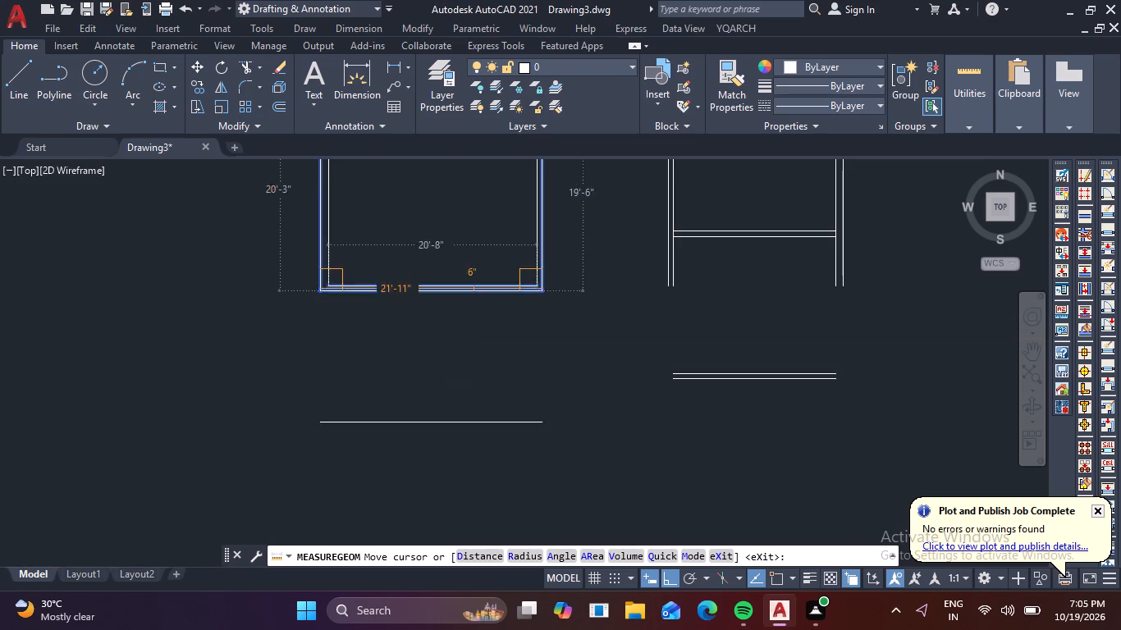
{"action": "middle_click_drag", "start_coordinate": [461, 272], "coordinate": [428, 464]}
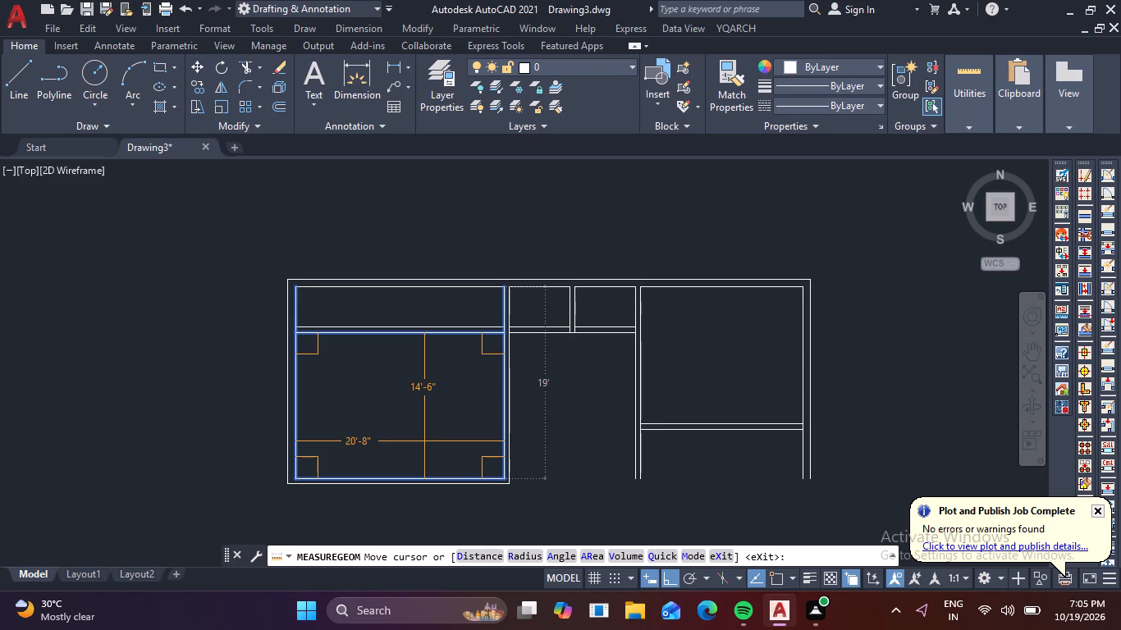
{"action": "scroll", "coordinate": [454, 418], "scroll_direction": "down", "scroll_amount": 1}
{"action": "middle_click_drag", "start_coordinate": [455, 419], "coordinate": [453, 414]}
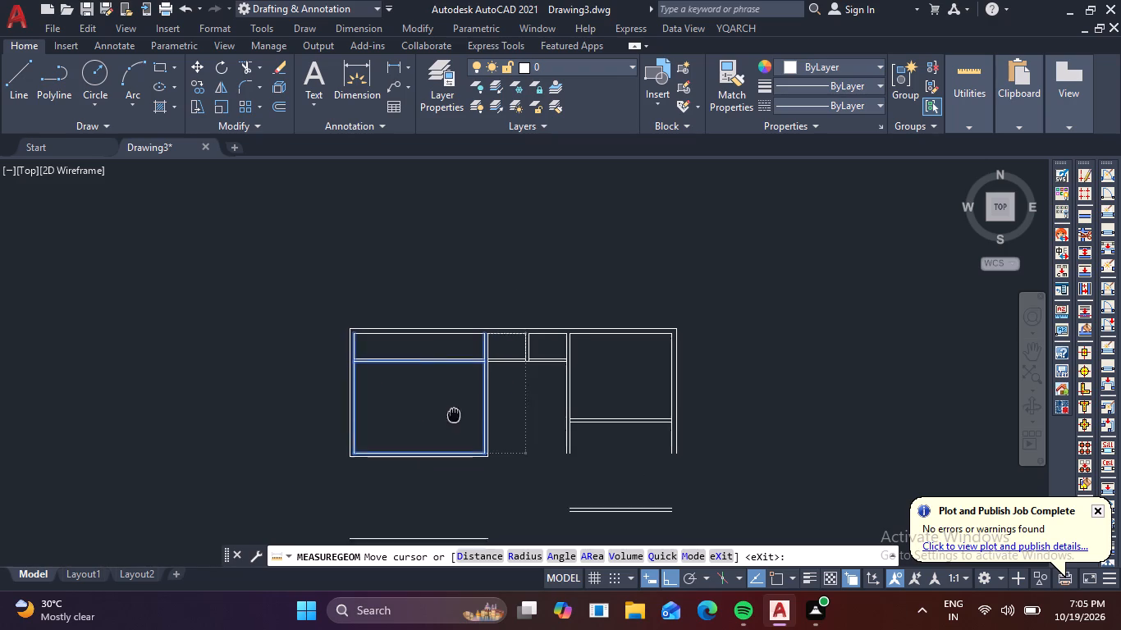
{"action": "middle_click_drag", "start_coordinate": [453, 414], "coordinate": [430, 347]}
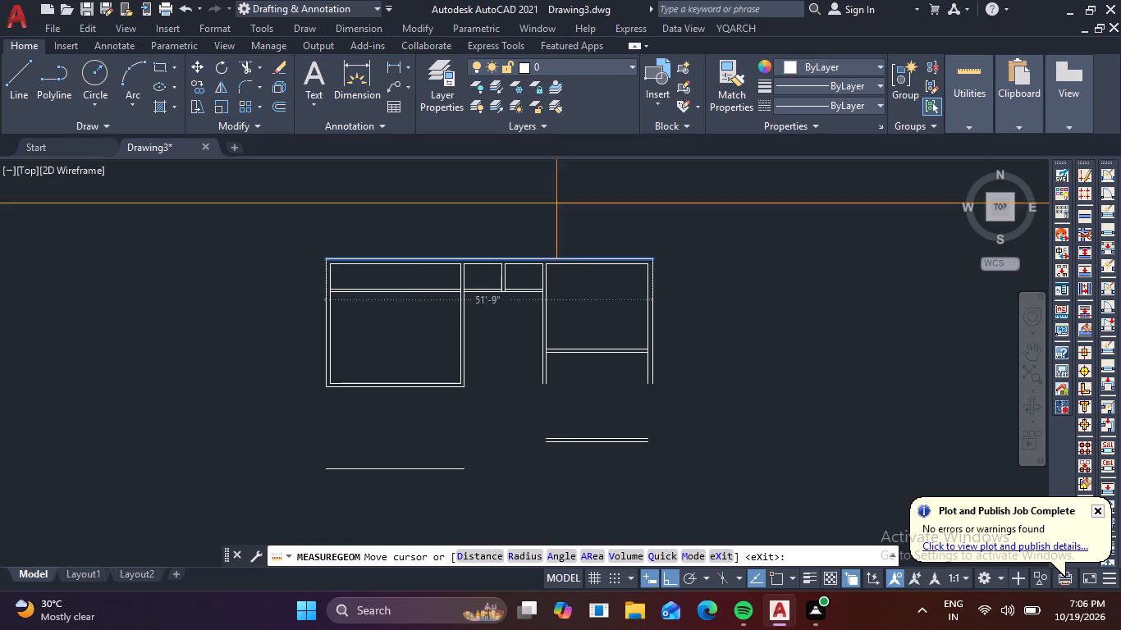
{"action": "key", "text": "Escape"}
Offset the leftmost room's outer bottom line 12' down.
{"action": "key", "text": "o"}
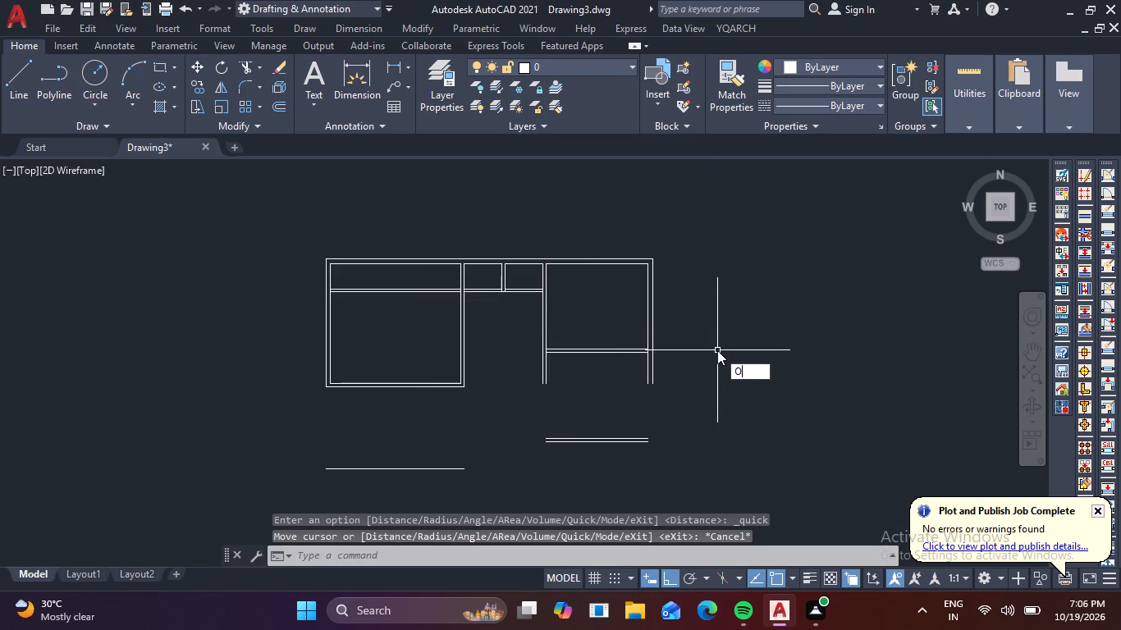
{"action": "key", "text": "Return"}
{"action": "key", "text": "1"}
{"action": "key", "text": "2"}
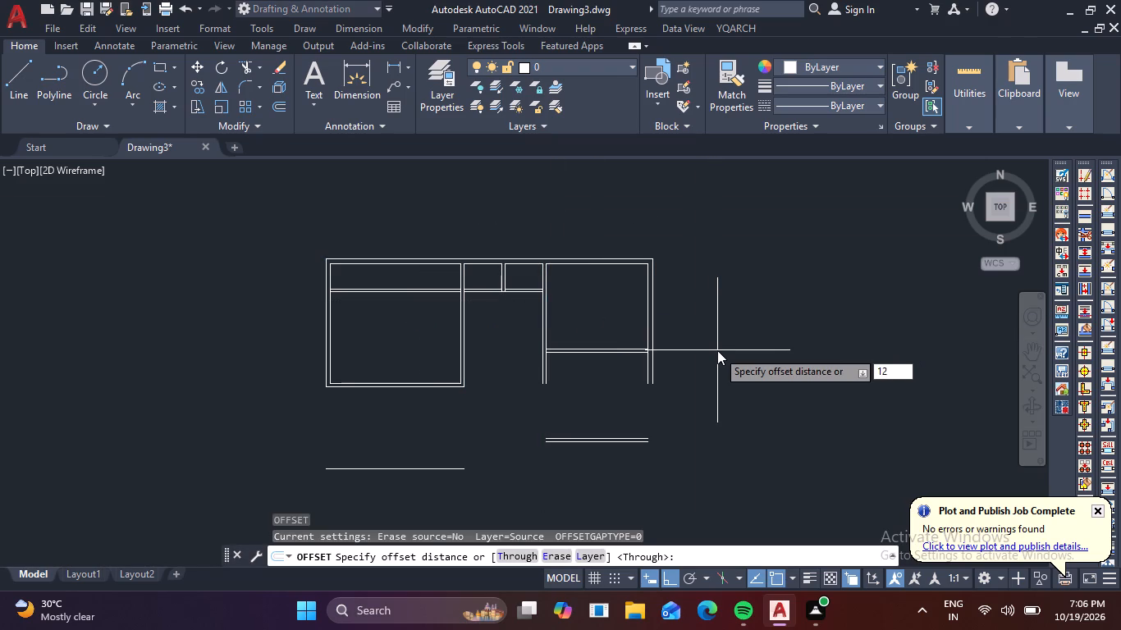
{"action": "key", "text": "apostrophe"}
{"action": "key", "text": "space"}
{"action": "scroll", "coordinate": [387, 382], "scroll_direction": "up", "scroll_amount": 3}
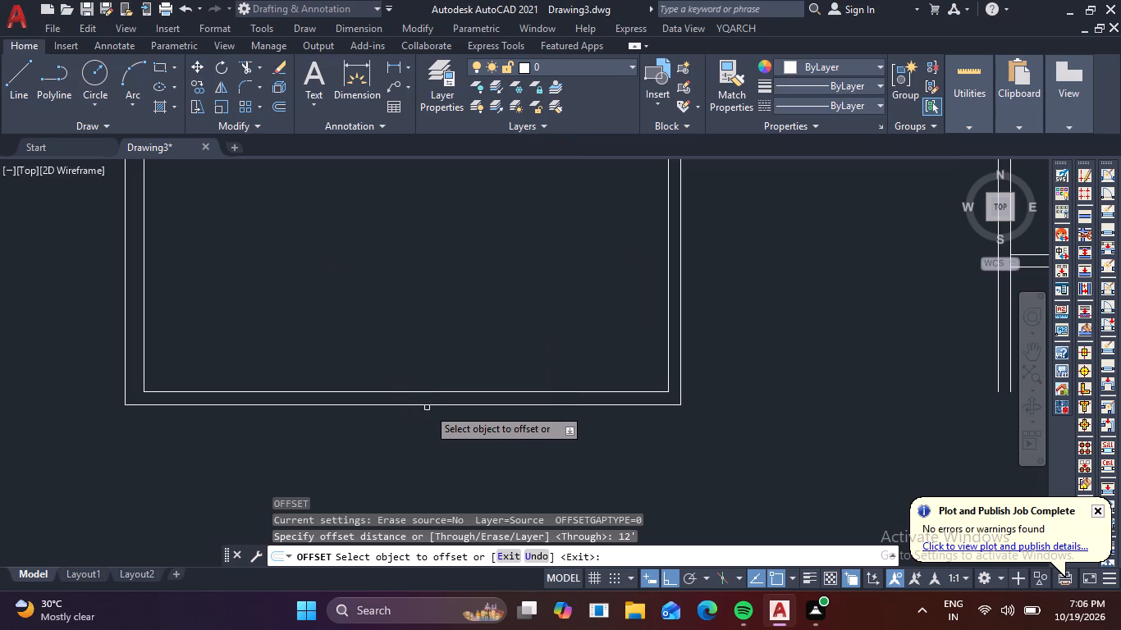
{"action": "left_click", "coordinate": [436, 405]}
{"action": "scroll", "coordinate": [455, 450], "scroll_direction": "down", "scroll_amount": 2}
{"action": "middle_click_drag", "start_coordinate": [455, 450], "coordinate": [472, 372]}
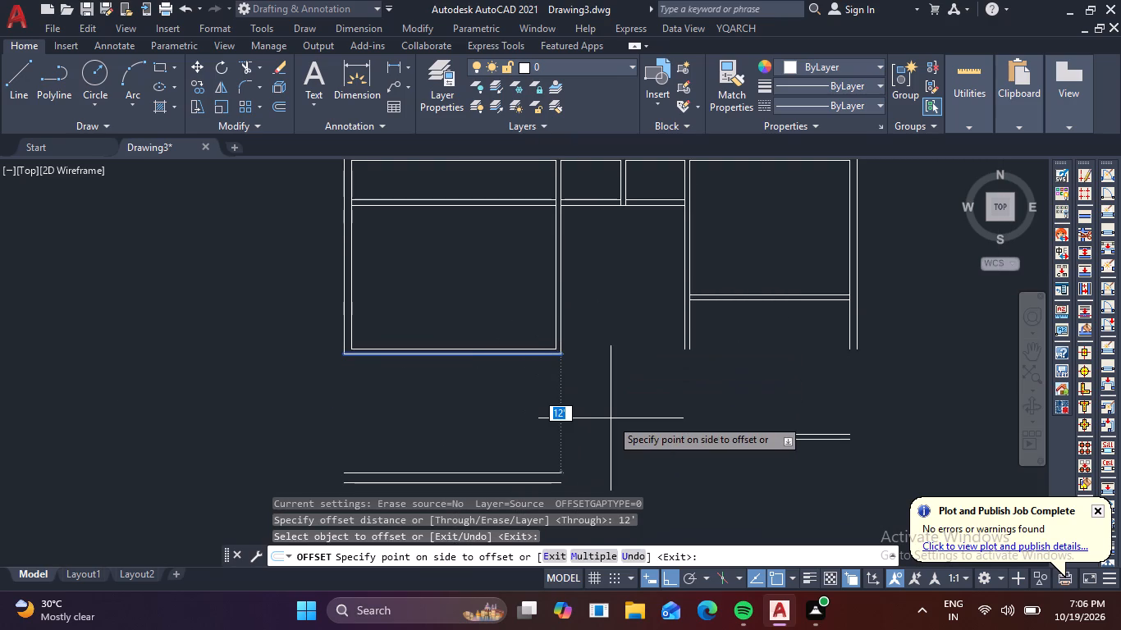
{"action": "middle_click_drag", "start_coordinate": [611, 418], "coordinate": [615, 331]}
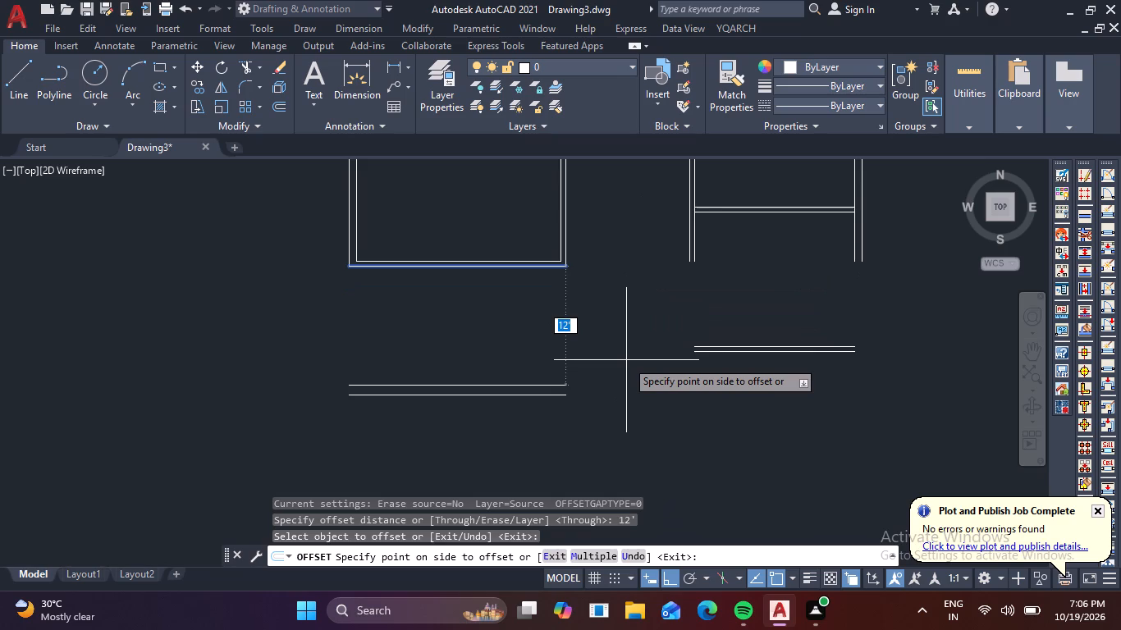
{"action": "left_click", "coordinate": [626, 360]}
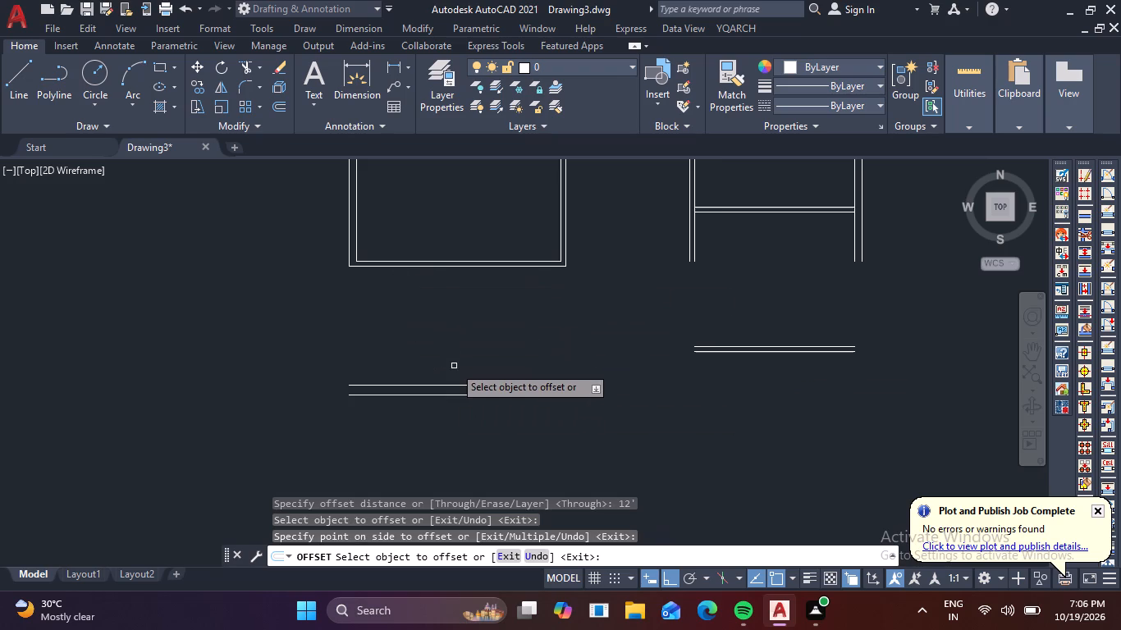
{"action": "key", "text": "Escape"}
Fillet the outer left wall line at zero radius with the lowest of the lines below the leftmost room.
{"action": "type", "text": "F"}
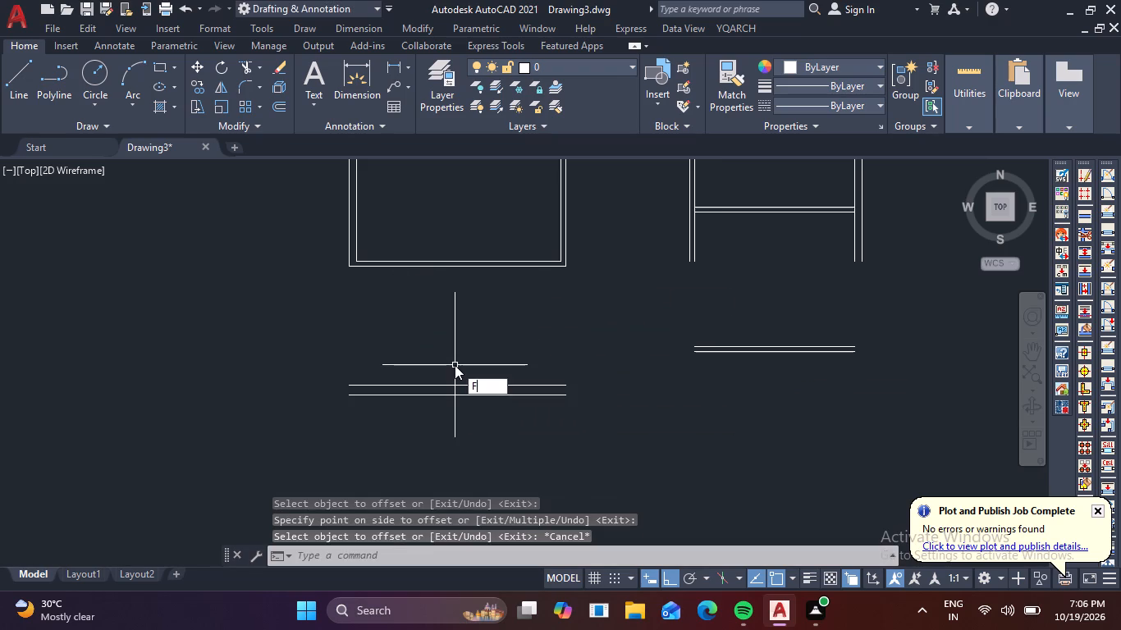
{"action": "key", "text": "space"}
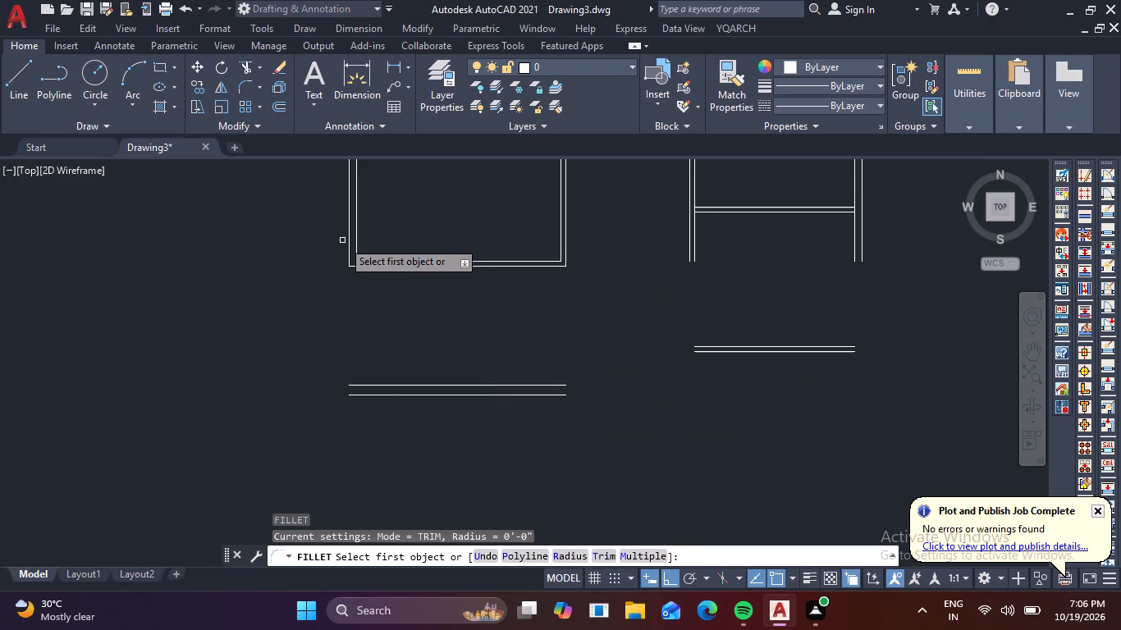
{"action": "left_click", "coordinate": [347, 246]}
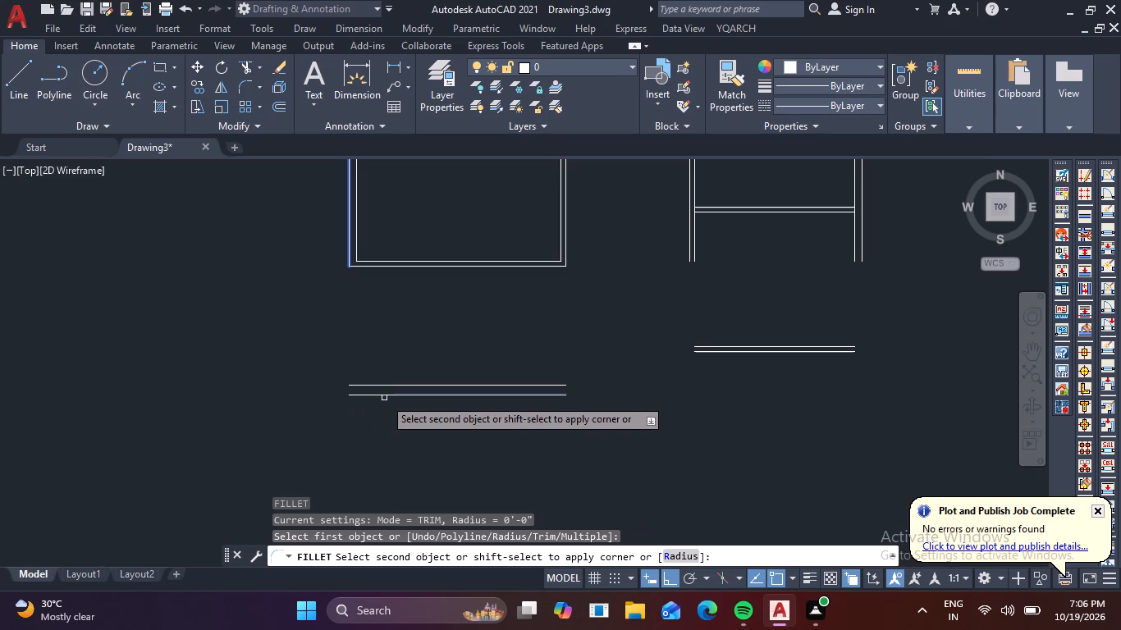
{"action": "left_click", "coordinate": [387, 395]}
{"action": "key", "text": "Escape"}
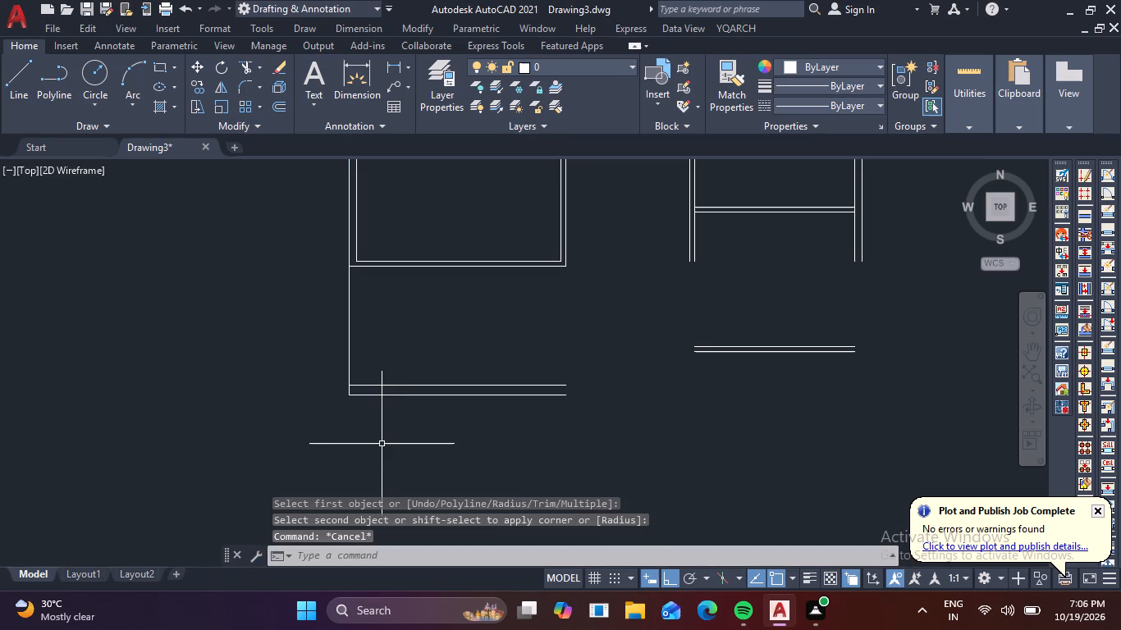
Extend both faces of the separate wall below the rightmost room to the outer left wall line.
{"action": "type", "text": "EX"}
{"action": "key", "text": "space"}
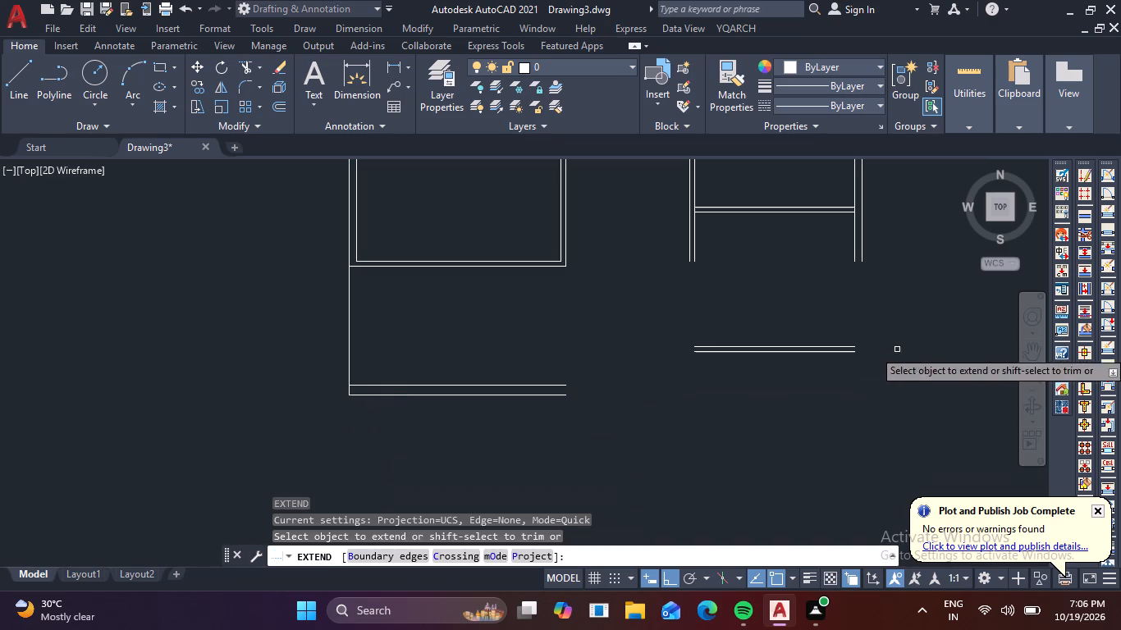
{"action": "left_click_drag", "start_coordinate": [719, 316], "coordinate": [701, 386]}
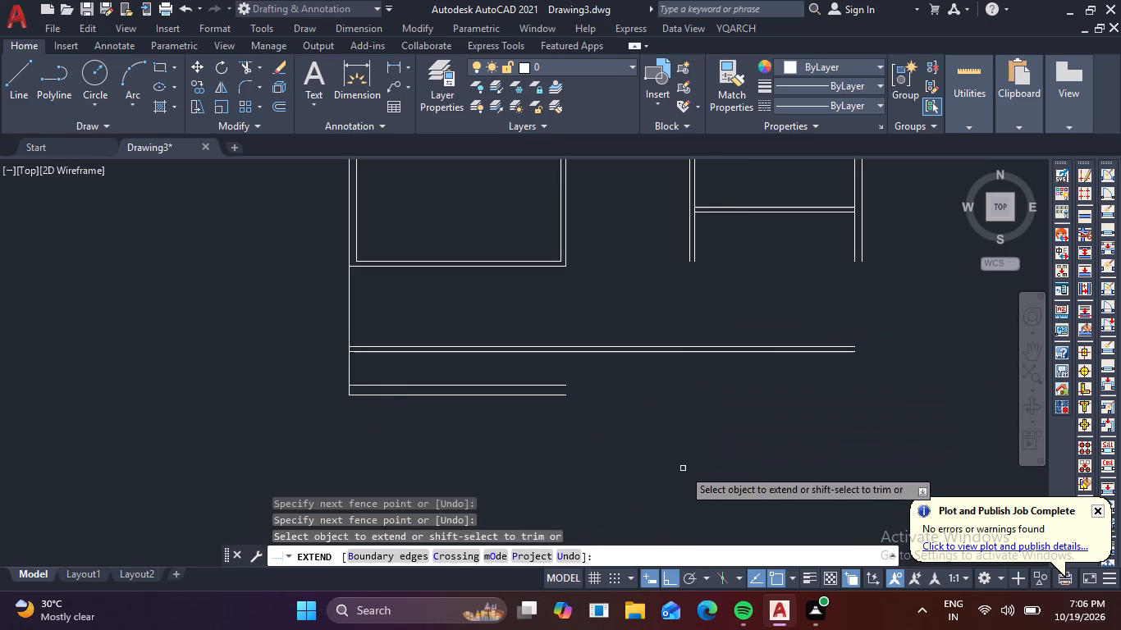
{"action": "key", "text": "Escape"}
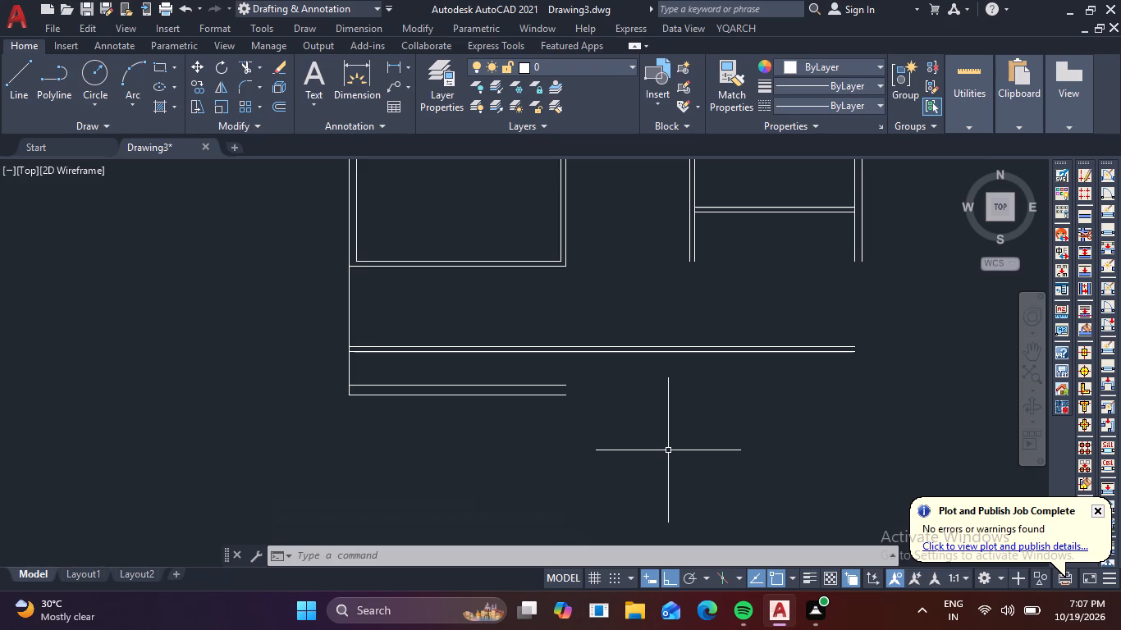
Measure the gap between the leftmost room's bottom wall and the extended wall below it.
{"action": "left_click", "coordinate": [970, 121]}
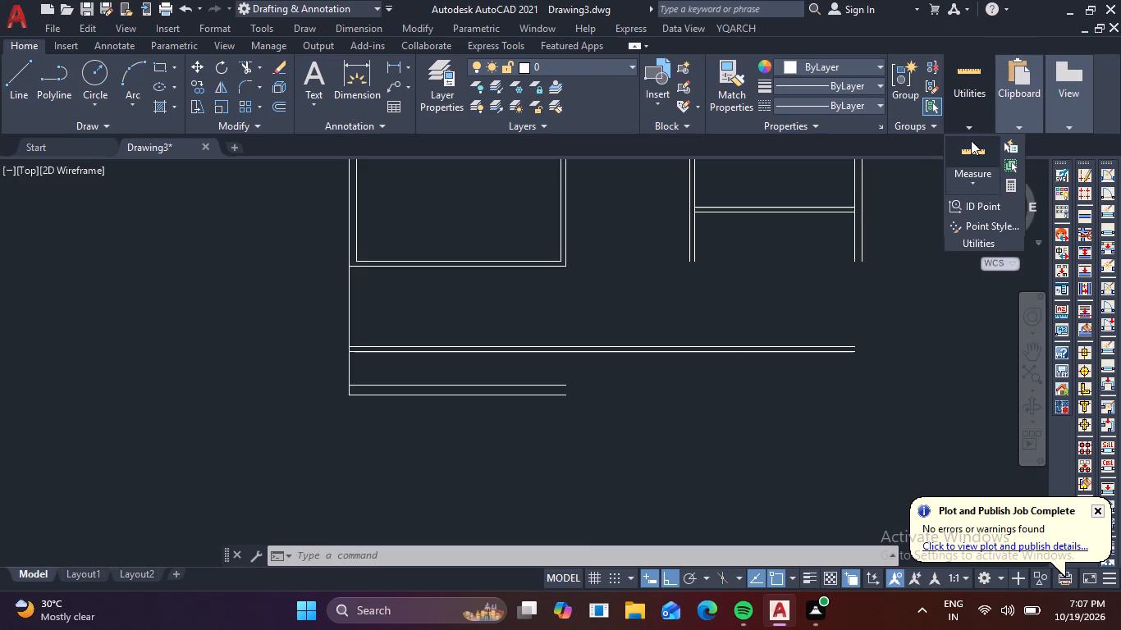
{"action": "left_click", "coordinate": [971, 141]}
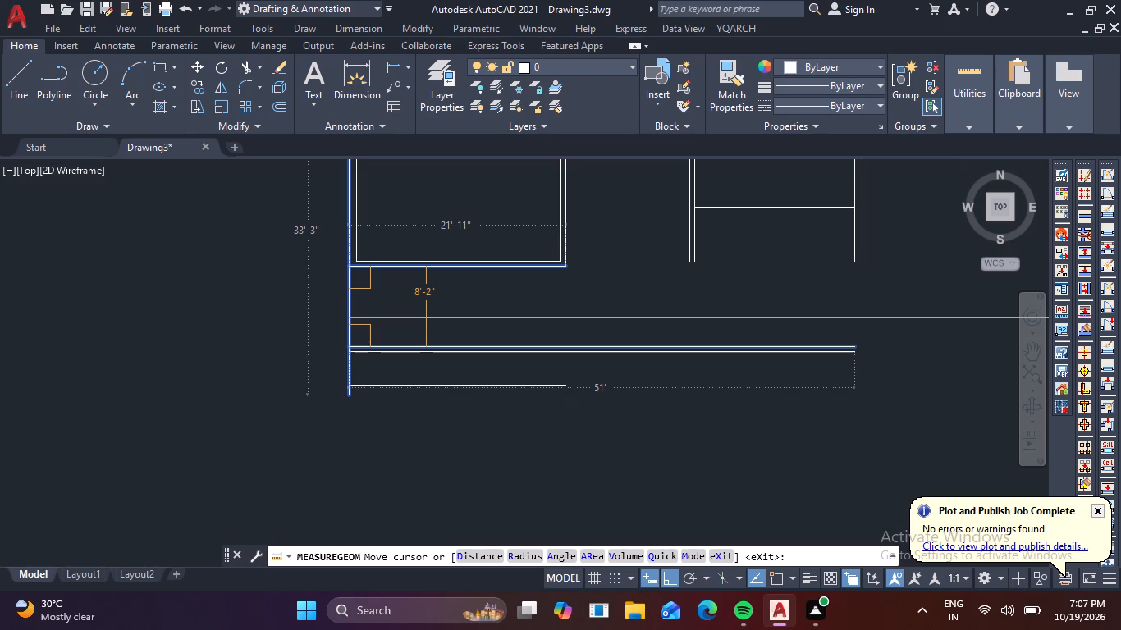
{"action": "key", "text": "Escape"}
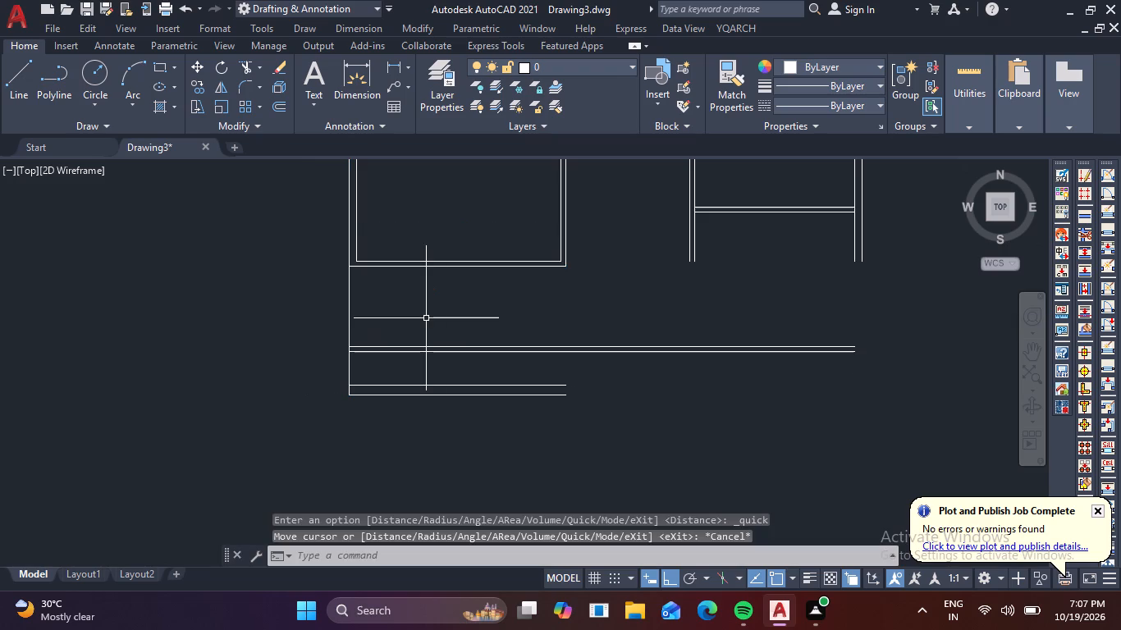
Trim away the two short horizontal lines below the extended wall.
{"action": "key", "text": "t"}
{"action": "type", "text": "R"}
{"action": "key", "text": "space"}
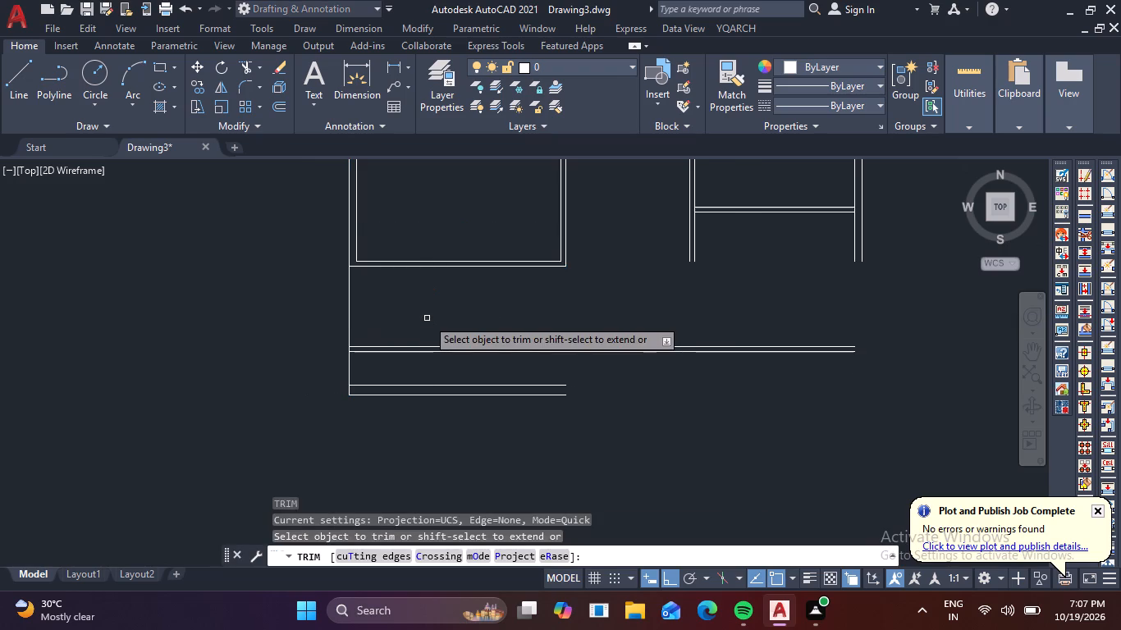
{"action": "scroll", "coordinate": [525, 338], "scroll_direction": "down", "scroll_amount": 1}
{"action": "left_click_drag", "start_coordinate": [514, 363], "coordinate": [508, 391]}
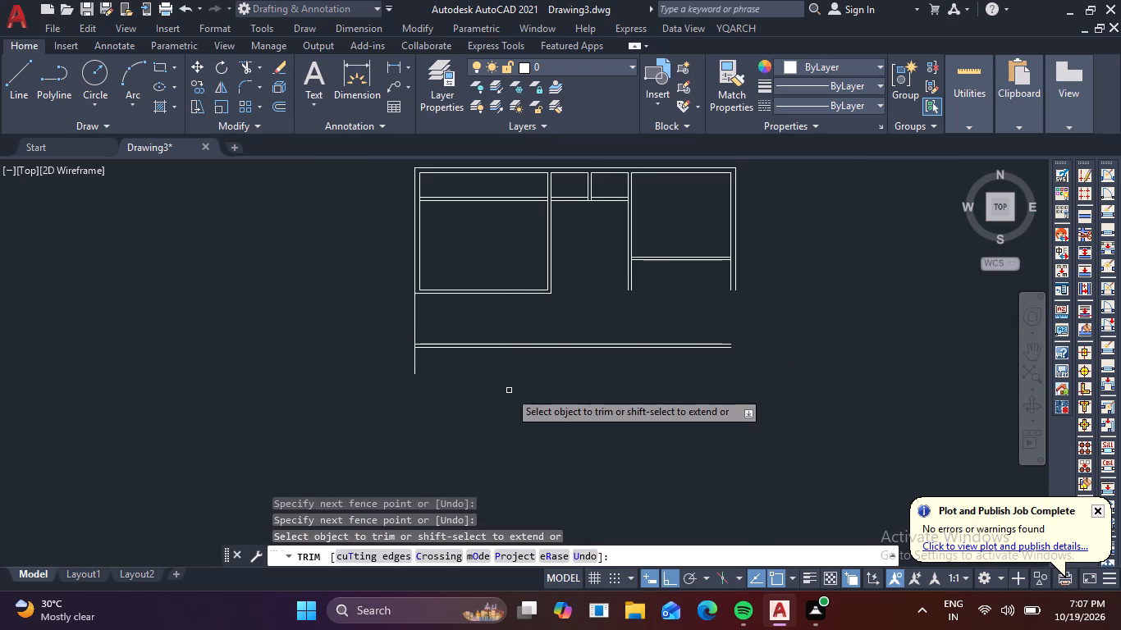
{"action": "key", "text": "Escape"}
Form a parallel wall below by offsetting the extended wall's lower face 8'6" down, and that new line 6" down.
{"action": "key", "text": "o"}
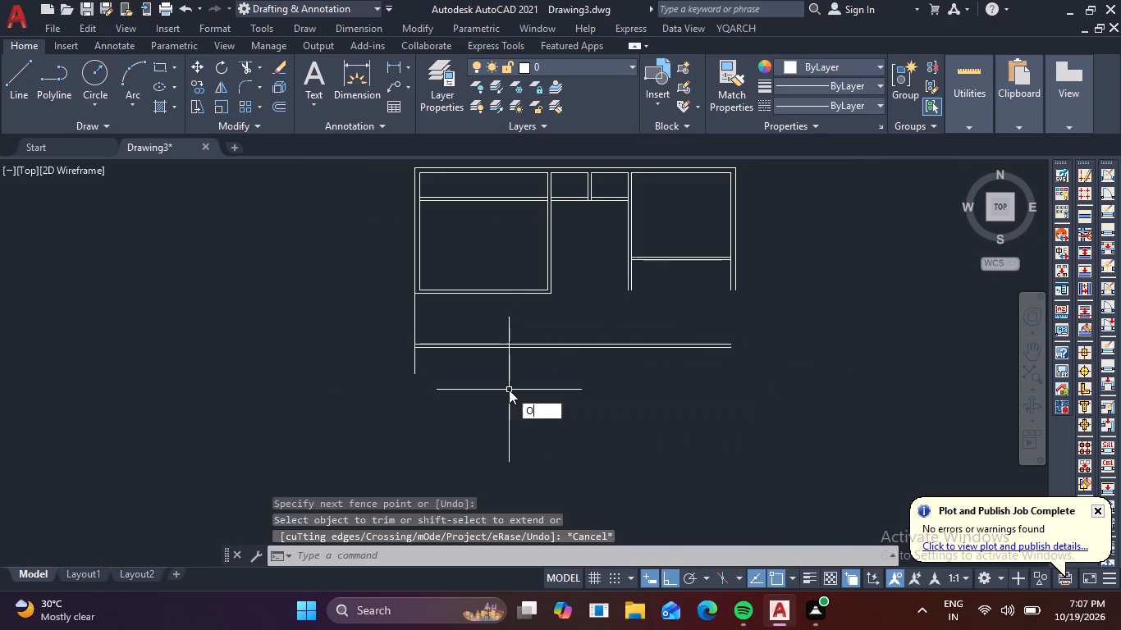
{"action": "key", "text": "Return"}
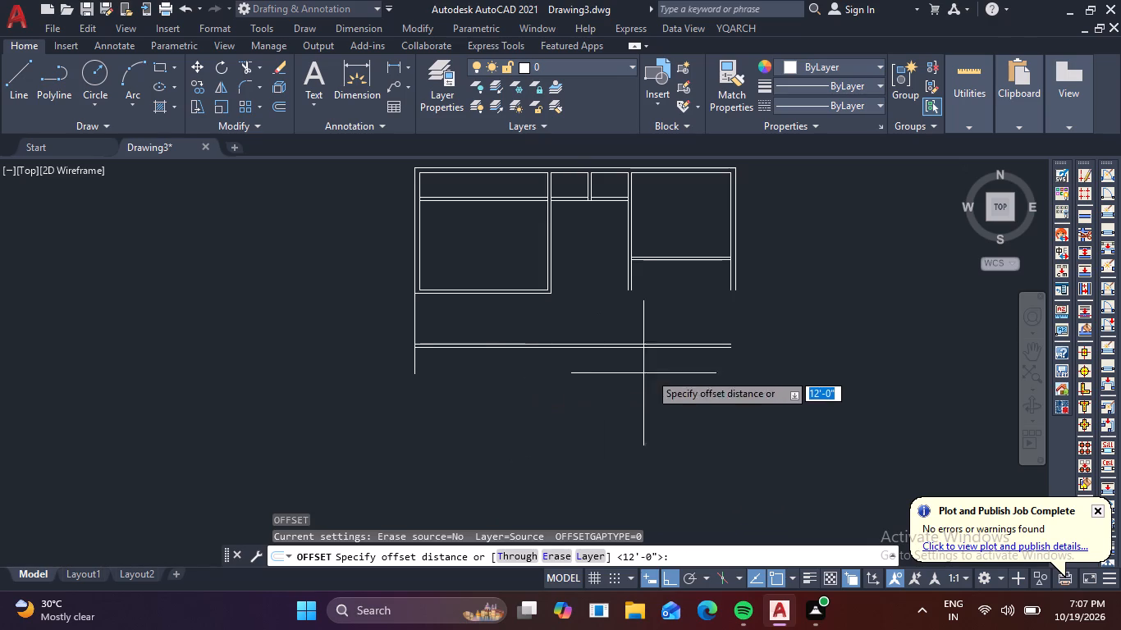
{"action": "scroll", "coordinate": [683, 361], "scroll_direction": "up", "scroll_amount": 2}
{"action": "middle_click_drag", "start_coordinate": [592, 373], "coordinate": [492, 389]}
{"action": "key", "text": "8"}
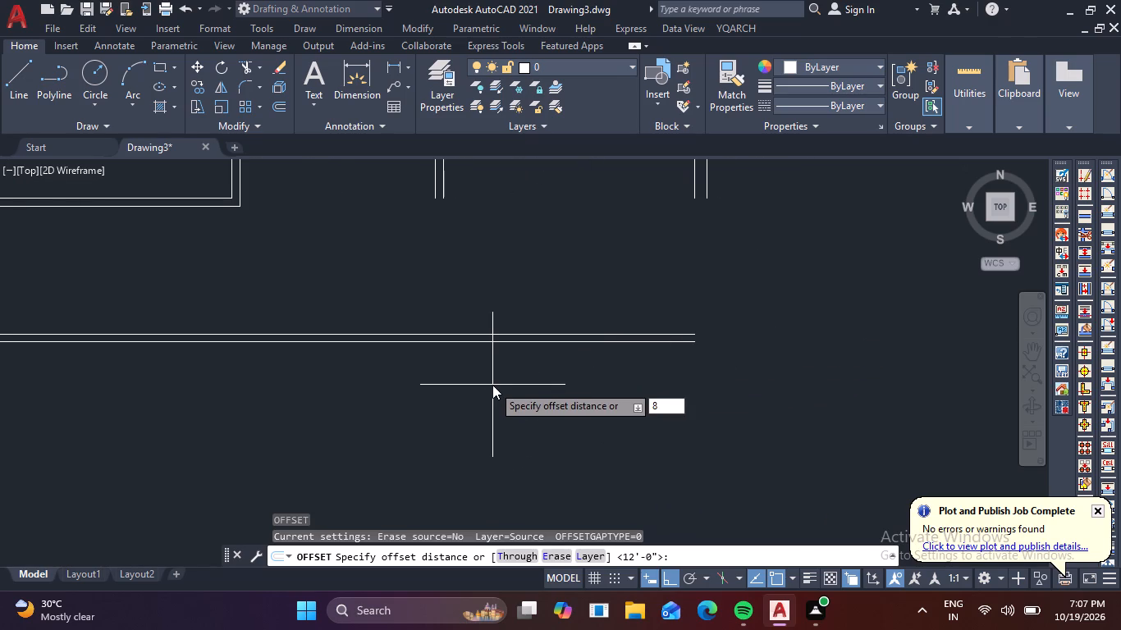
{"action": "key", "text": "apostrophe"}
{"action": "key", "text": "6"}
{"action": "key", "text": "shift+quotedbl"}
{"action": "key", "text": "Return"}
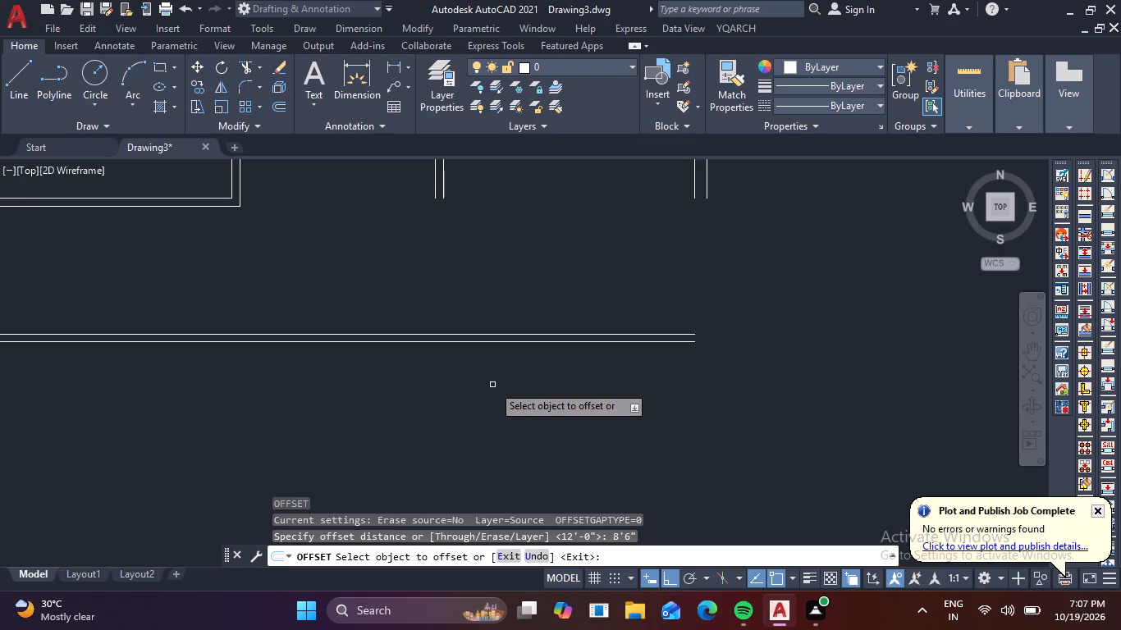
{"action": "left_click", "coordinate": [580, 341]}
{"action": "left_click", "coordinate": [582, 424]}
{"action": "scroll", "coordinate": [587, 430], "scroll_direction": "down", "scroll_amount": 1}
{"action": "middle_click_drag", "start_coordinate": [603, 415], "coordinate": [618, 385]}
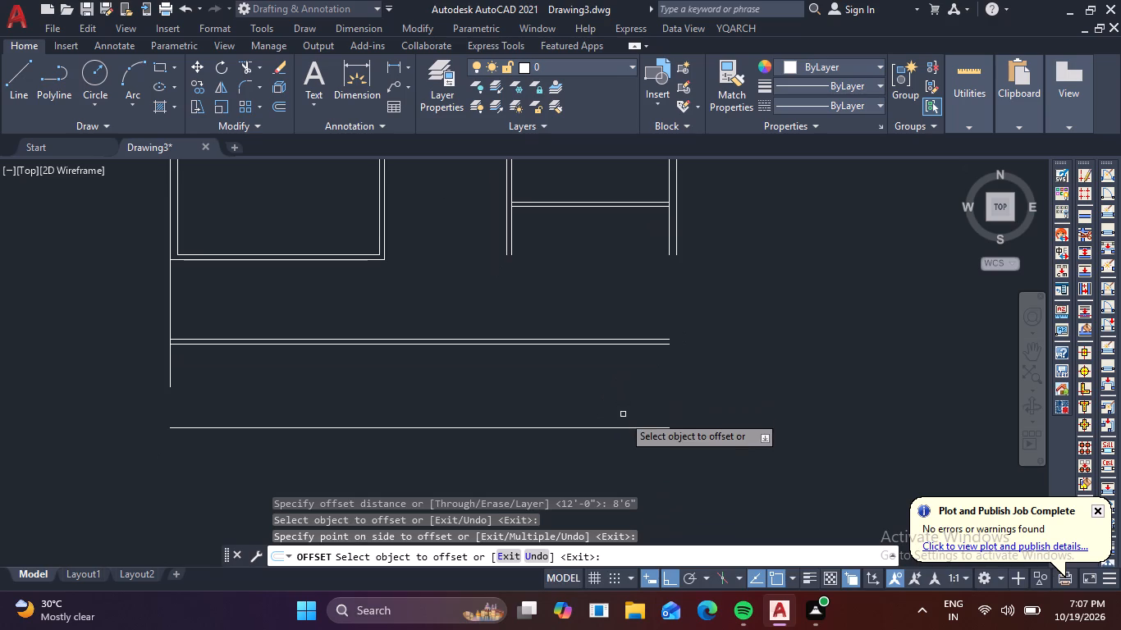
{"action": "left_click", "coordinate": [623, 427]}
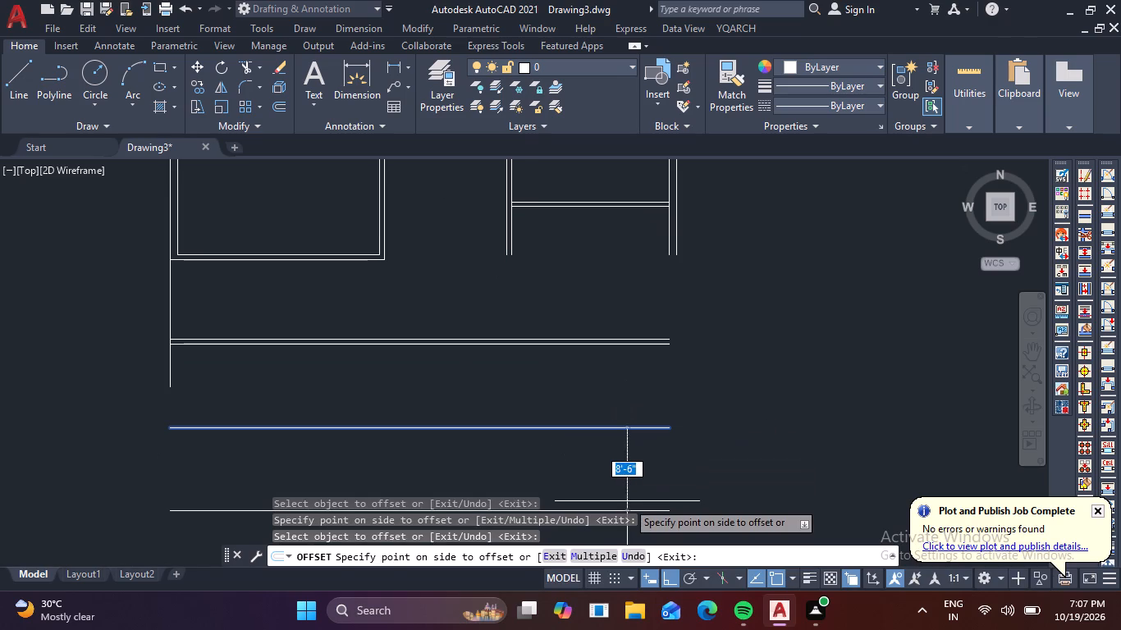
{"action": "key", "text": "6"}
{"action": "key", "text": "space"}
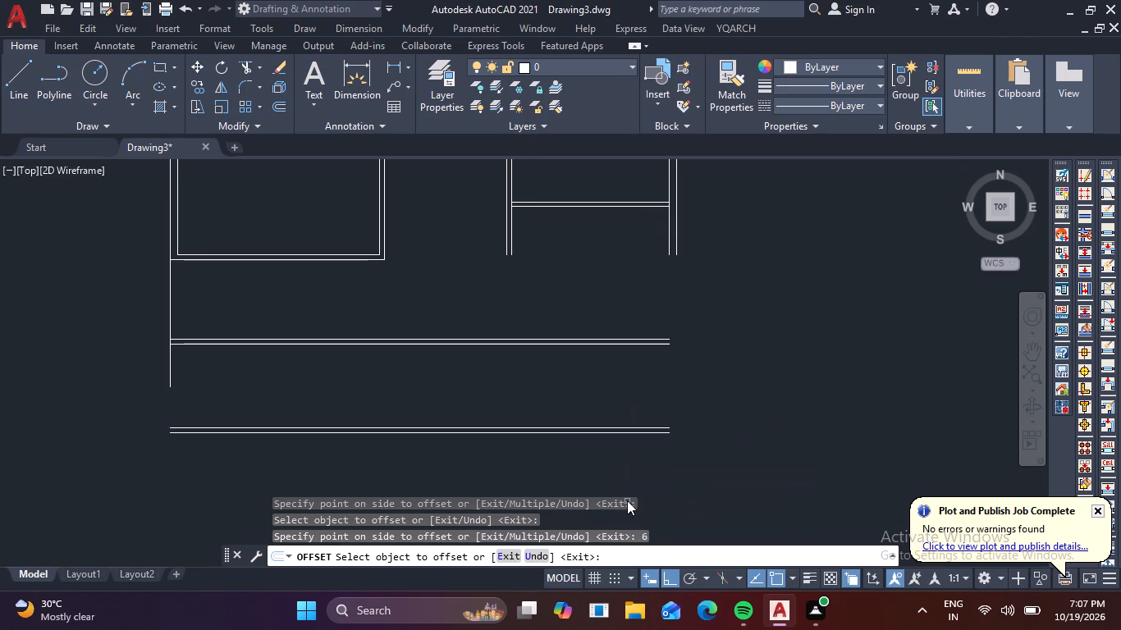
Offset the lower face of the newest full-width wall 8'6" down.
{"action": "left_click", "coordinate": [653, 432]}
{"action": "left_click", "coordinate": [657, 498]}
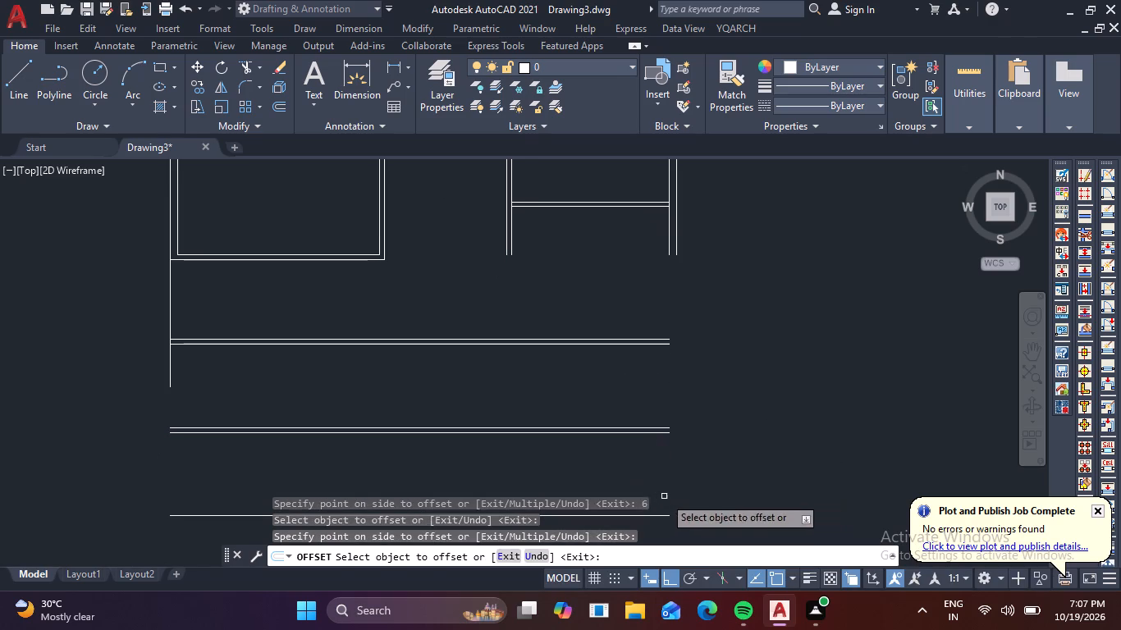
{"action": "middle_click_drag", "start_coordinate": [664, 496], "coordinate": [640, 404]}
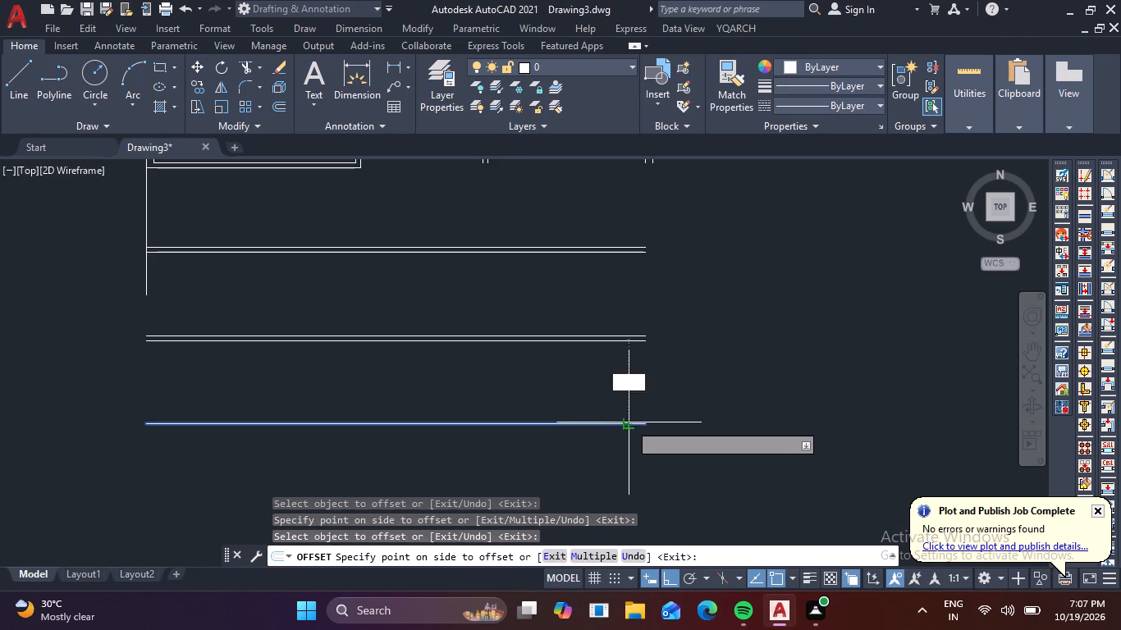
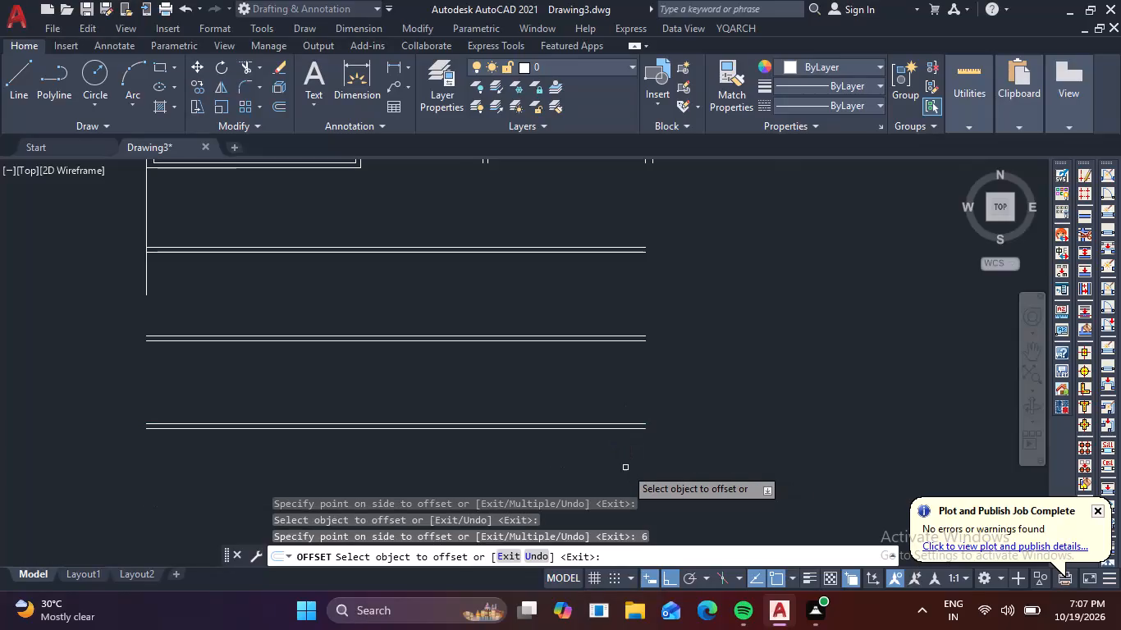
Fillet the left outer wall's inner face to the extended wall's upper face below the leftmost room, forming a square corner.
{"action": "key", "text": "Escape"}
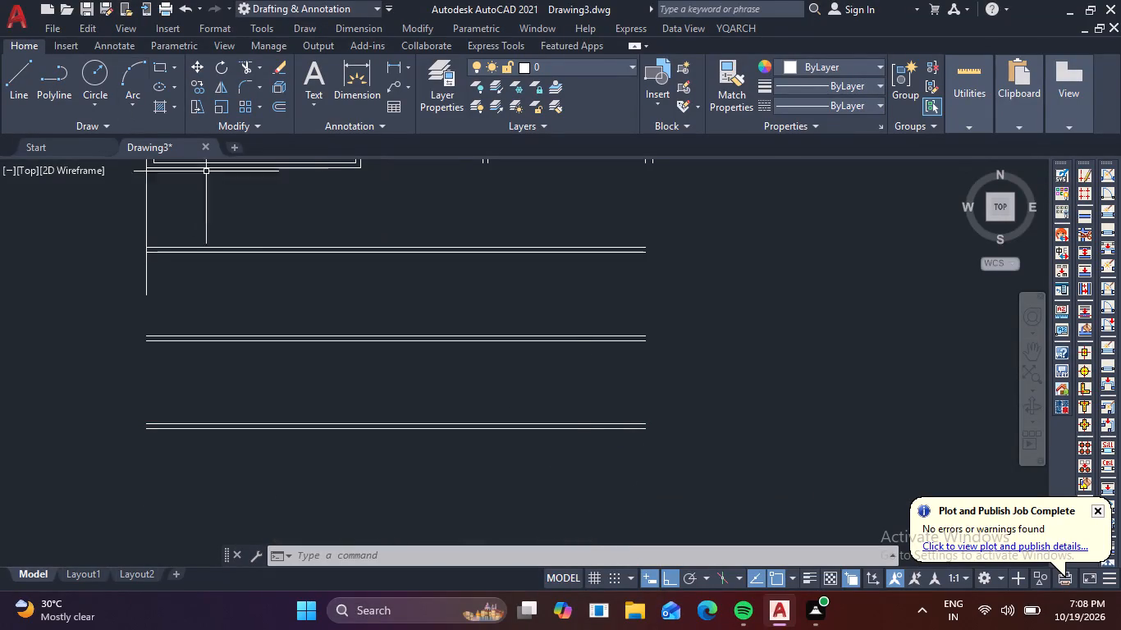
{"action": "middle_click_drag", "start_coordinate": [213, 194], "coordinate": [220, 313]}
{"action": "scroll", "coordinate": [162, 304], "scroll_direction": "up", "scroll_amount": 1}
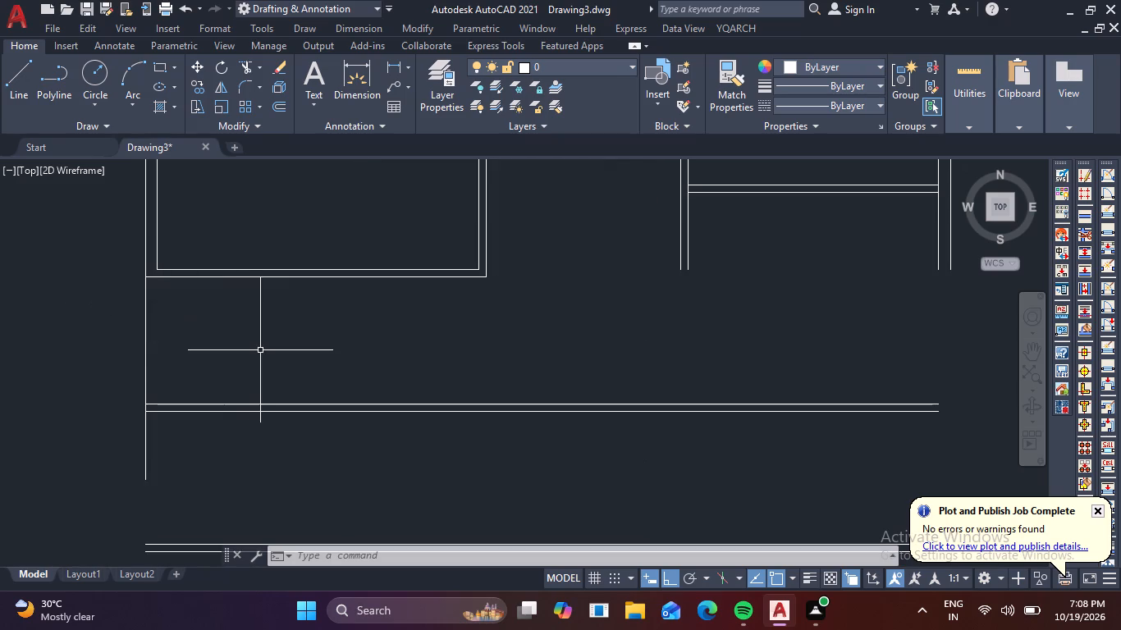
{"action": "type", "text": "F"}
{"action": "key", "text": "space"}
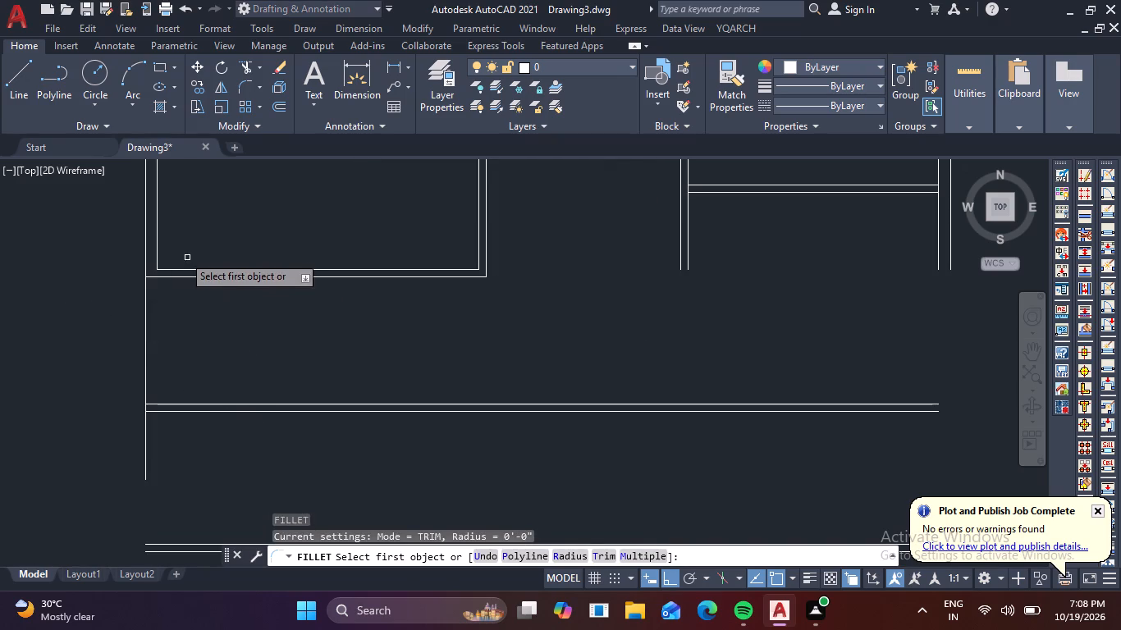
{"action": "left_click", "coordinate": [158, 239]}
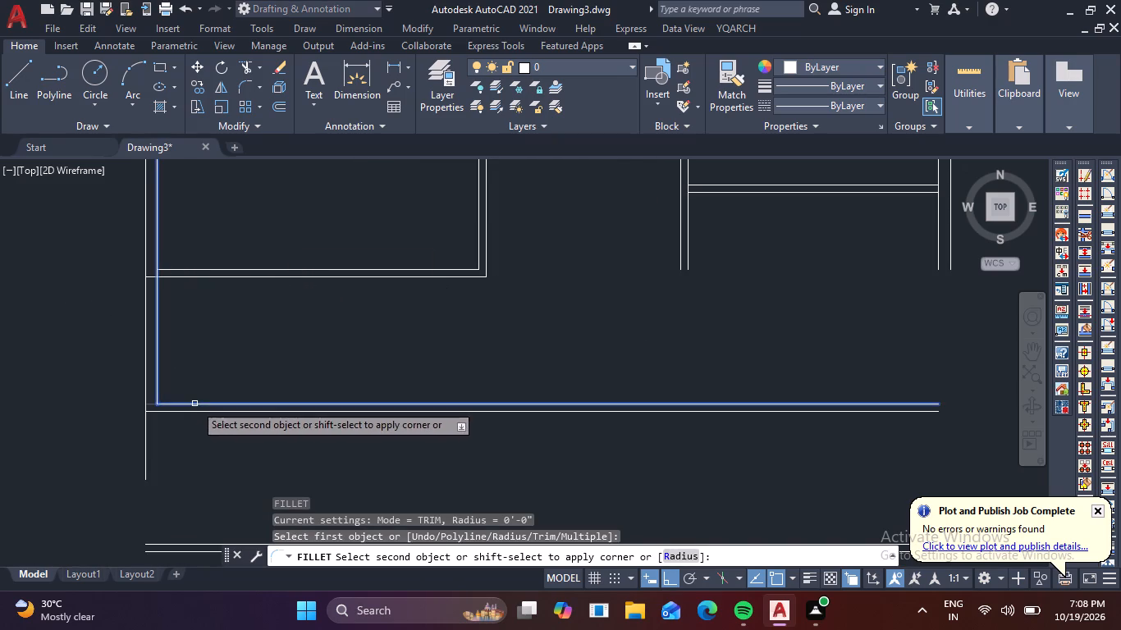
{"action": "left_click", "coordinate": [194, 404]}
{"action": "key", "text": "Escape"}
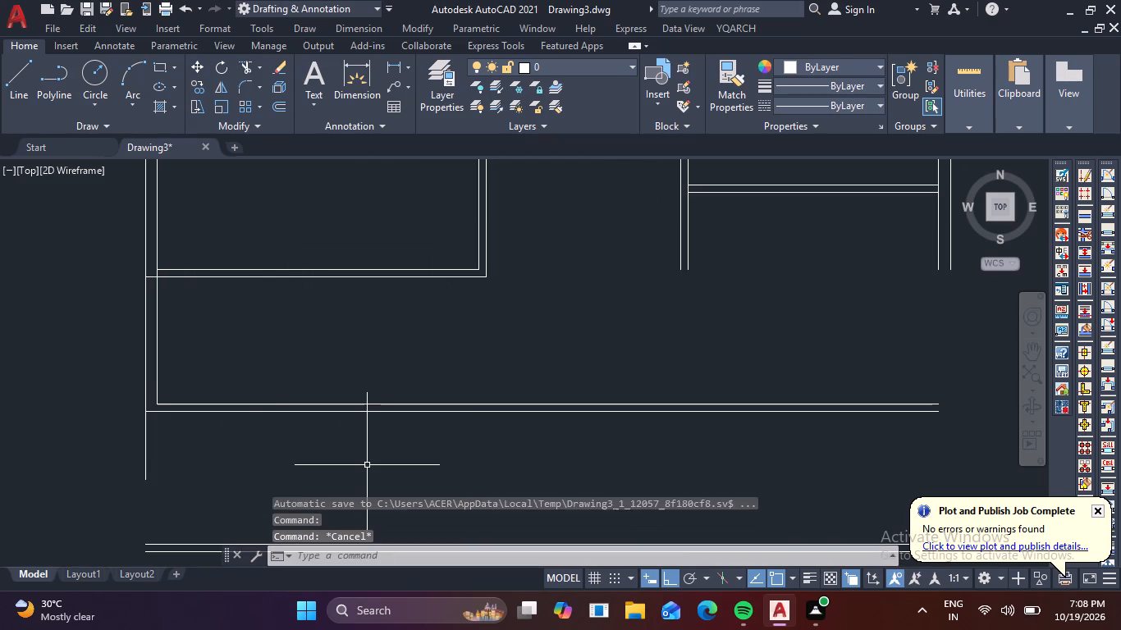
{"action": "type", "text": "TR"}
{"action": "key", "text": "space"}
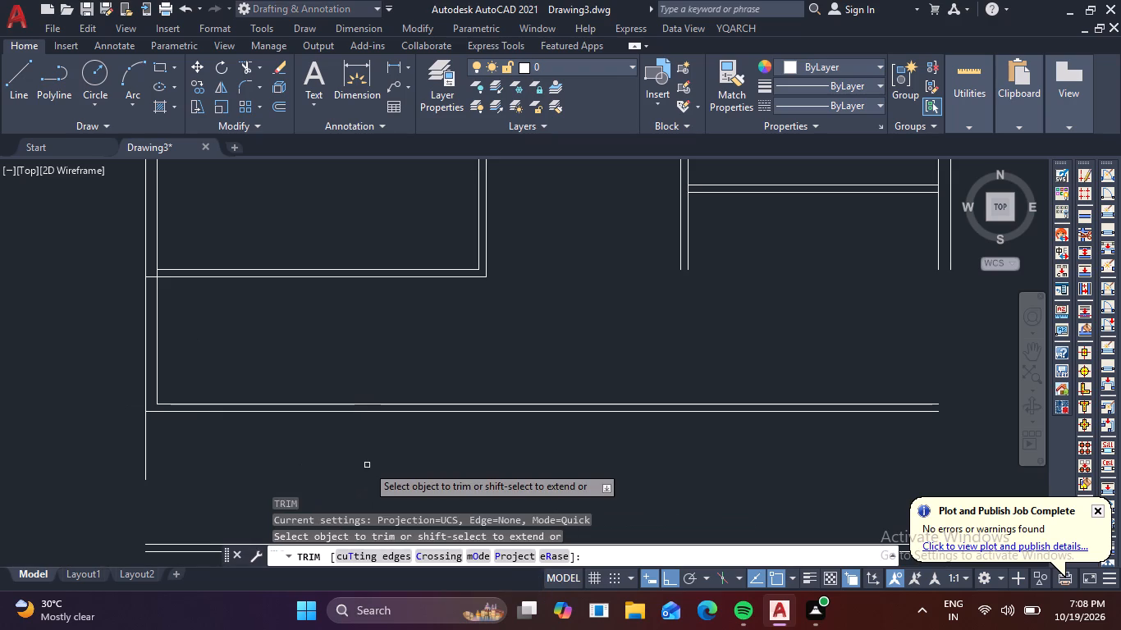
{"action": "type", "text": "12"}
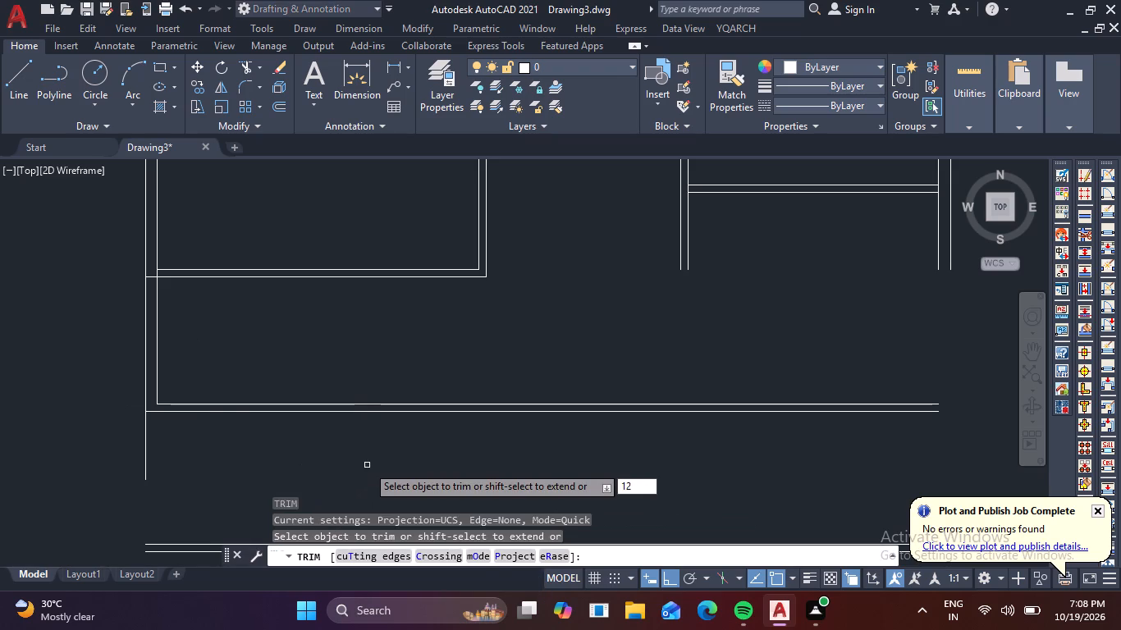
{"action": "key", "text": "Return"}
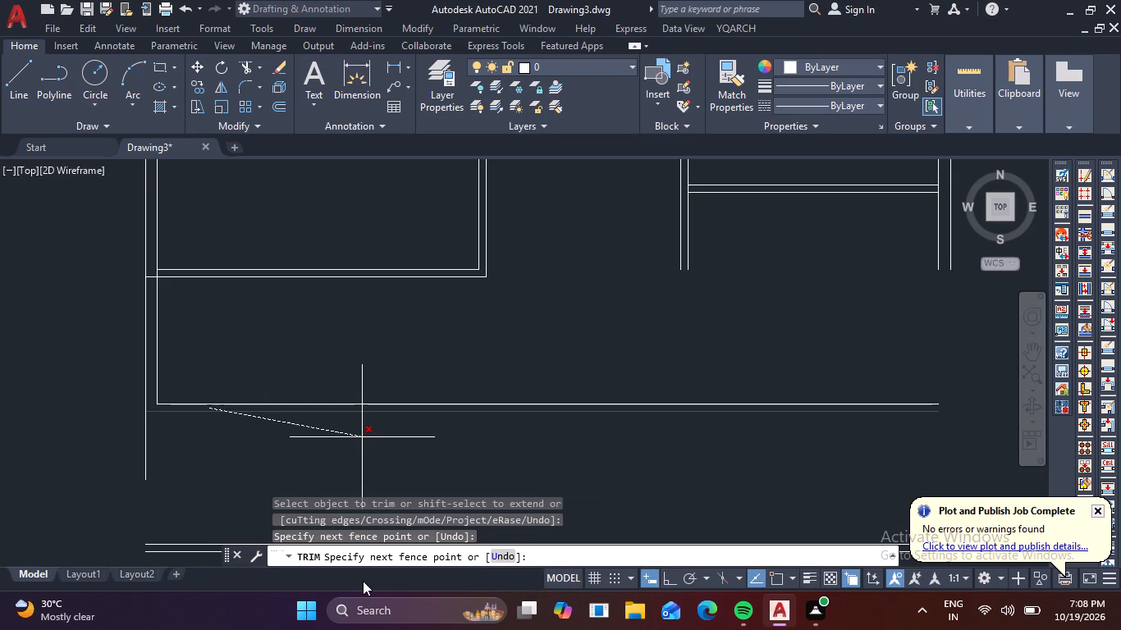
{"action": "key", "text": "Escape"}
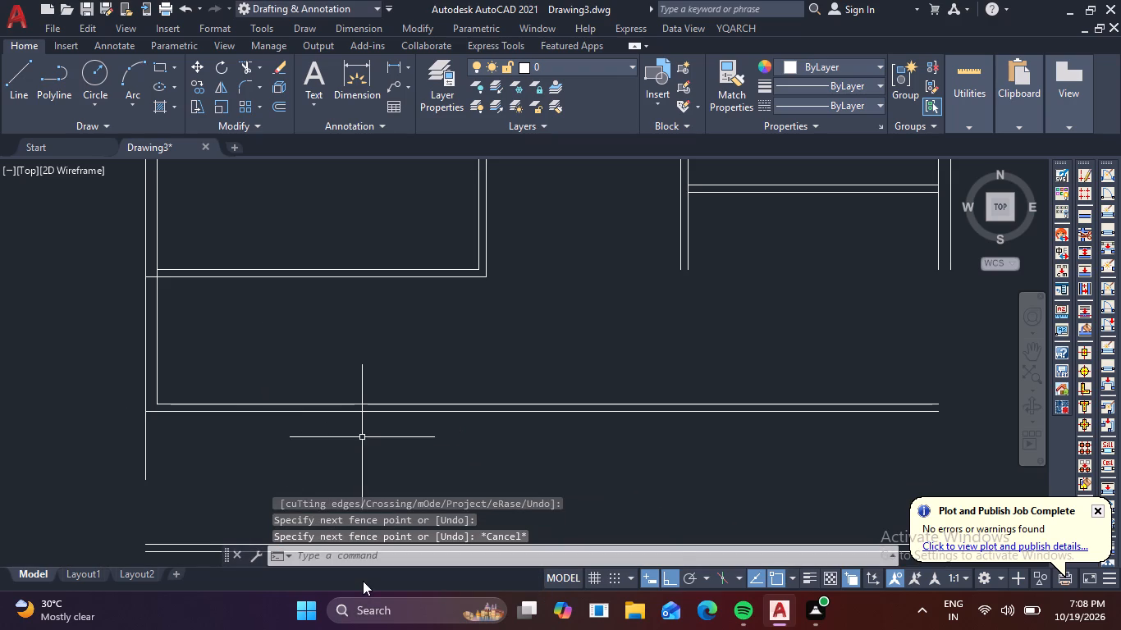
Trim the left outer wall's inner face between the two lines of the leftmost room's bottom wall.
{"action": "type", "text": "TR"}
{"action": "key", "text": "space"}
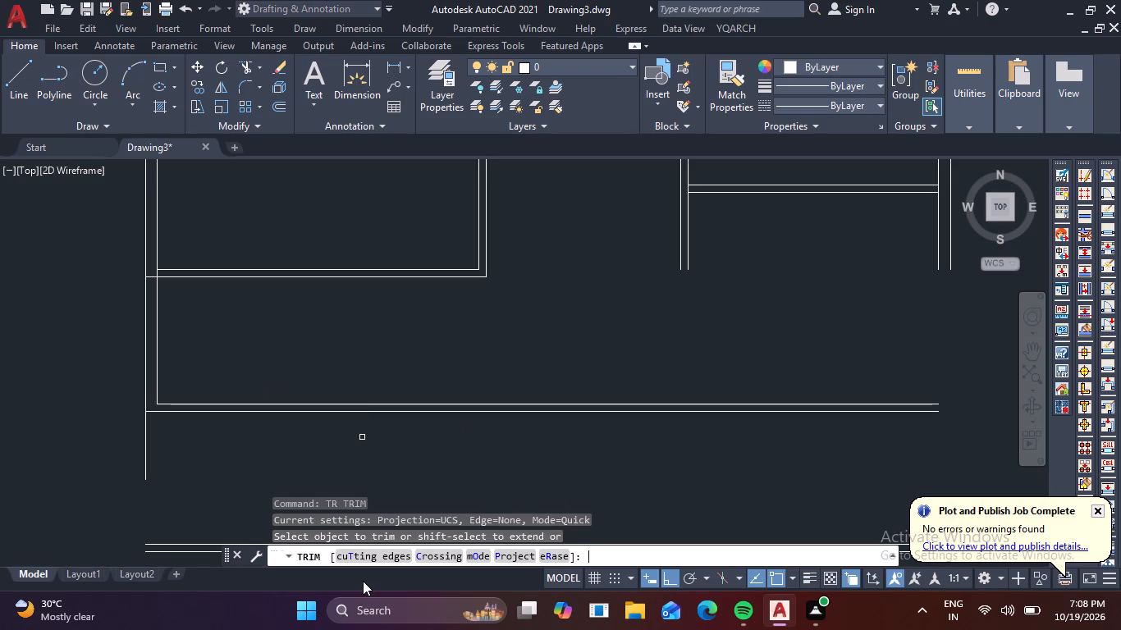
{"action": "scroll", "coordinate": [189, 287], "scroll_direction": "up", "scroll_amount": 3}
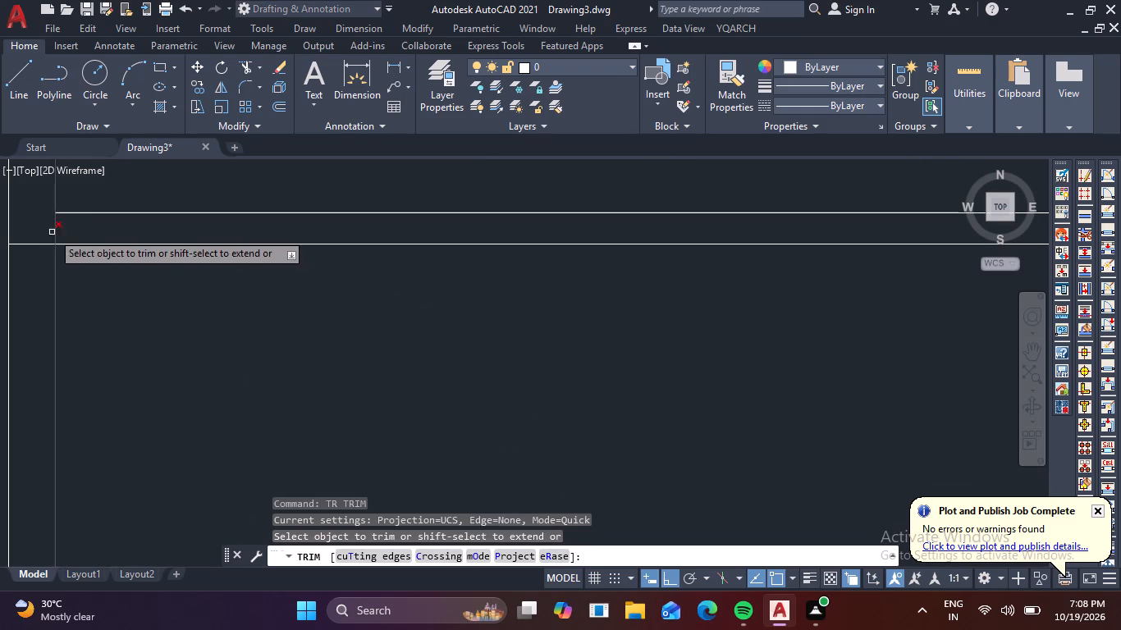
{"action": "left_click", "coordinate": [51, 231]}
{"action": "left_click", "coordinate": [70, 228]}
{"action": "scroll", "coordinate": [72, 230], "scroll_direction": "down", "scroll_amount": 3}
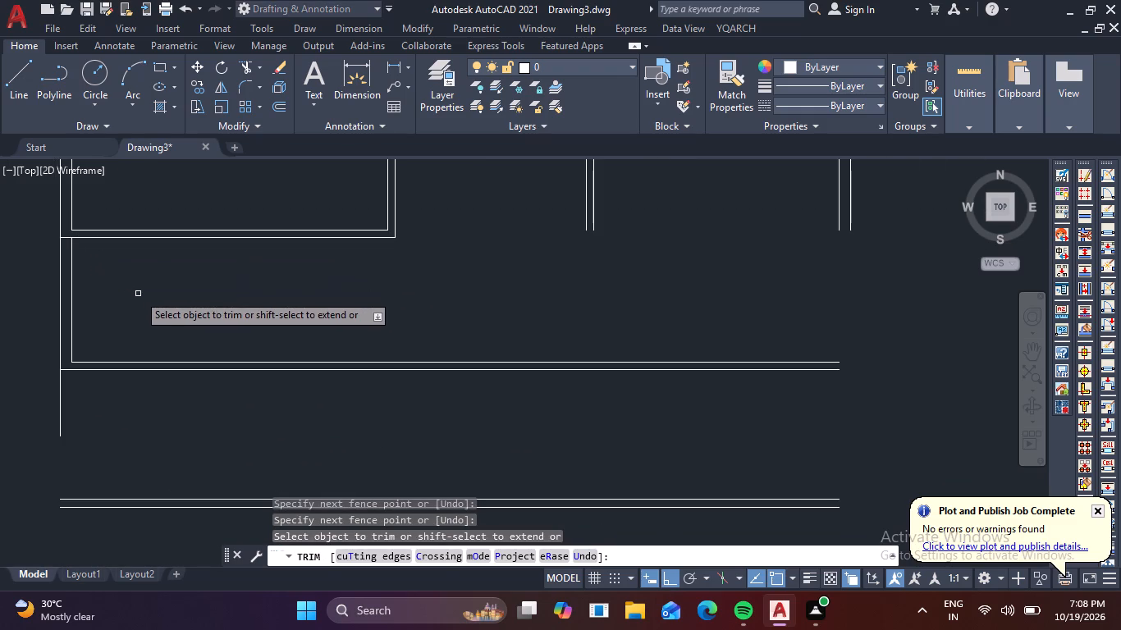
{"action": "key", "text": "Escape"}
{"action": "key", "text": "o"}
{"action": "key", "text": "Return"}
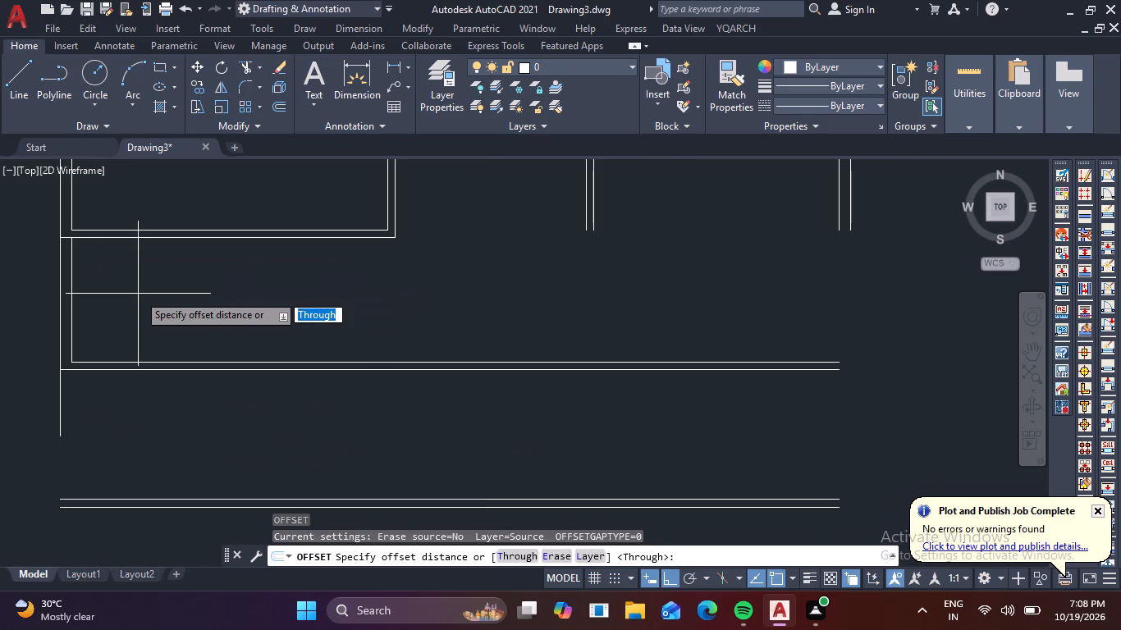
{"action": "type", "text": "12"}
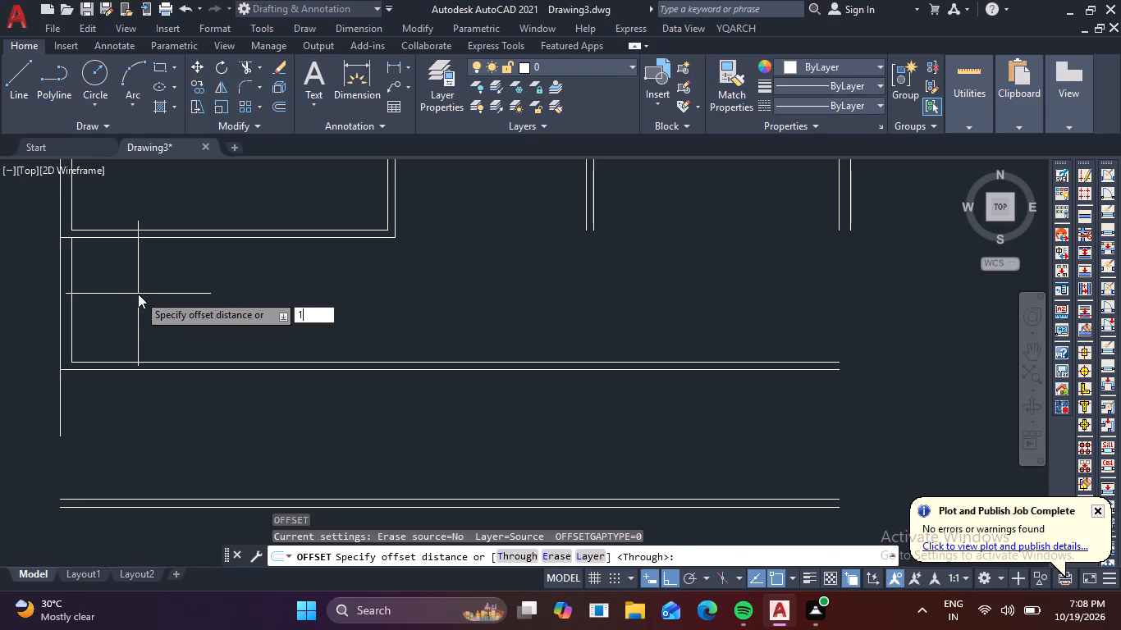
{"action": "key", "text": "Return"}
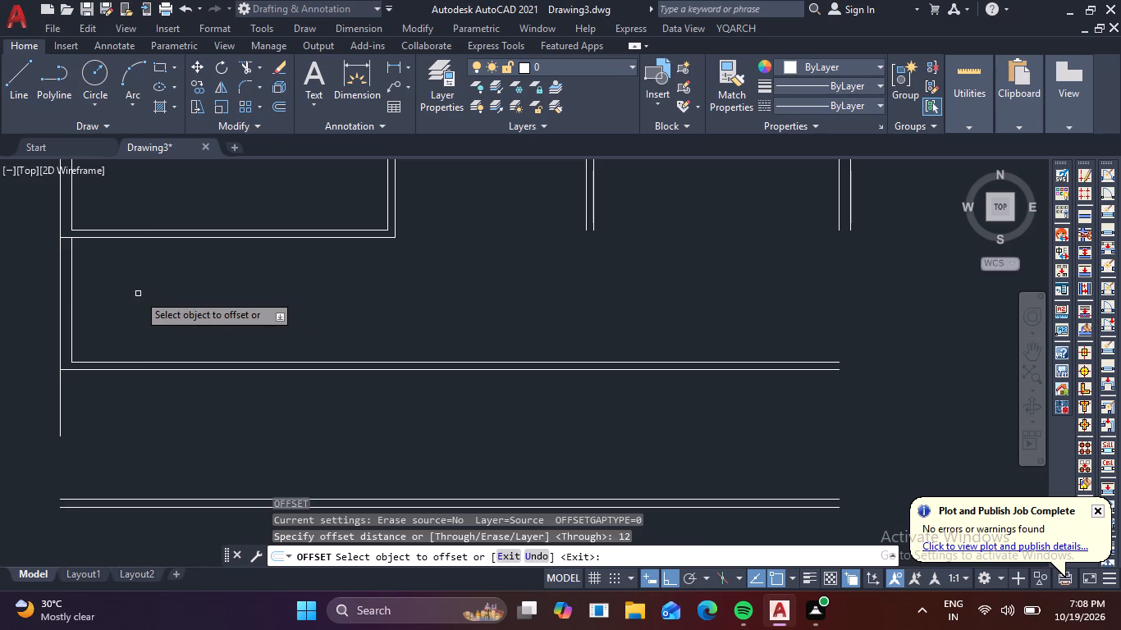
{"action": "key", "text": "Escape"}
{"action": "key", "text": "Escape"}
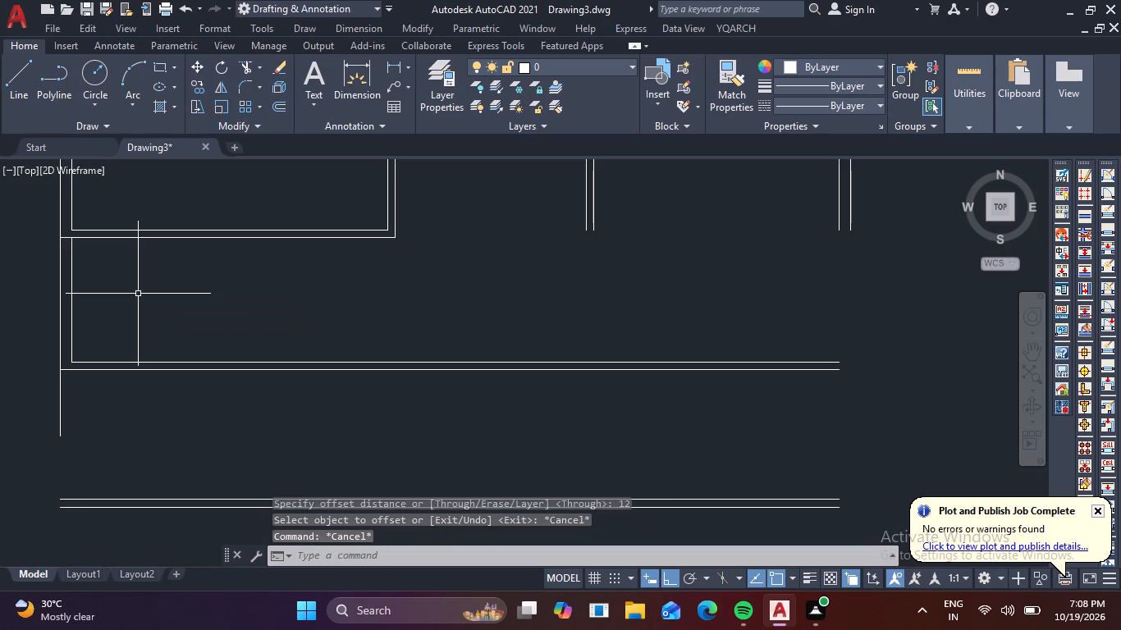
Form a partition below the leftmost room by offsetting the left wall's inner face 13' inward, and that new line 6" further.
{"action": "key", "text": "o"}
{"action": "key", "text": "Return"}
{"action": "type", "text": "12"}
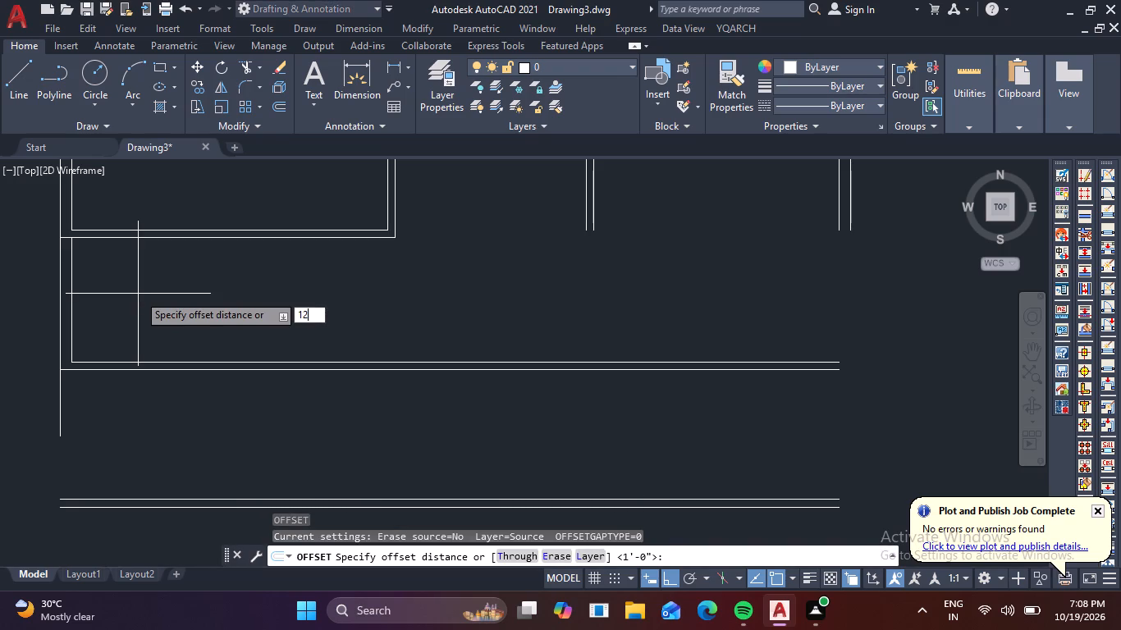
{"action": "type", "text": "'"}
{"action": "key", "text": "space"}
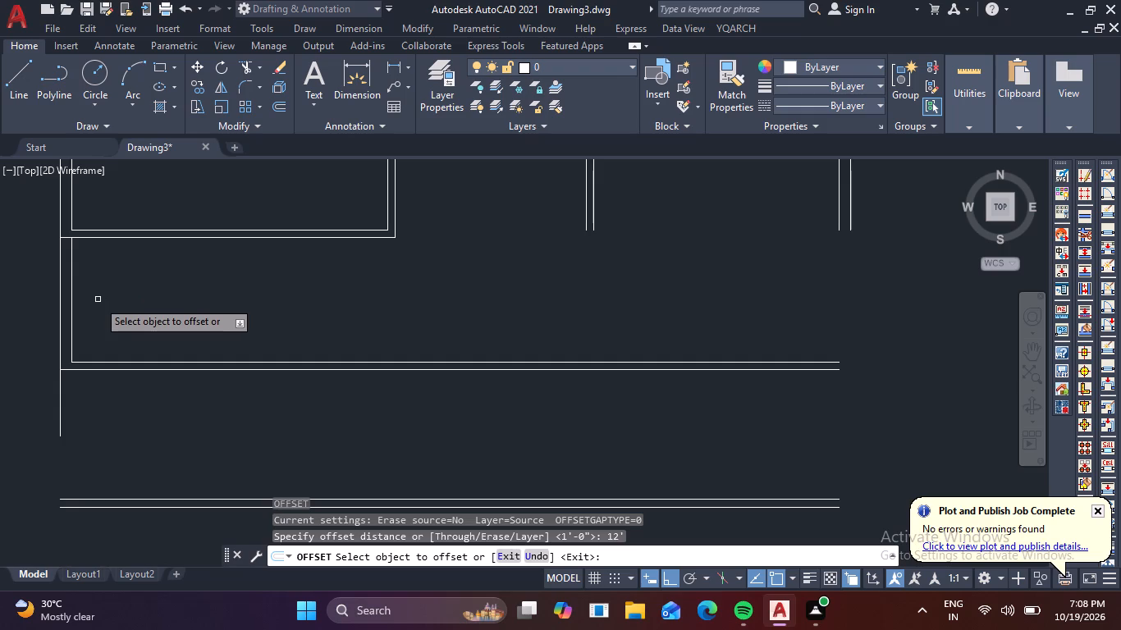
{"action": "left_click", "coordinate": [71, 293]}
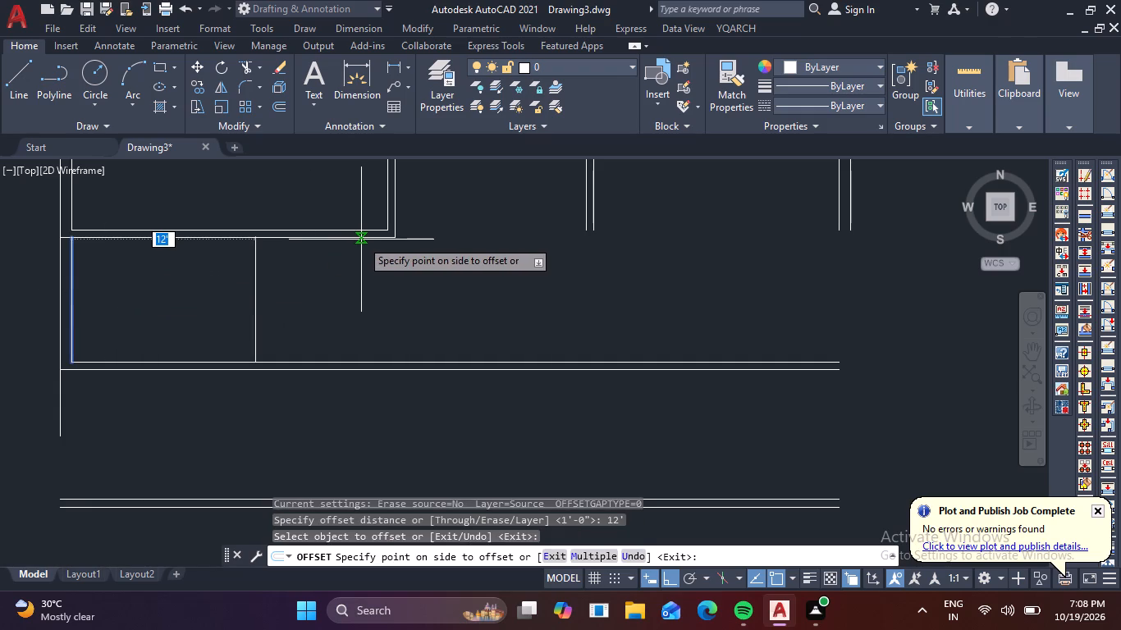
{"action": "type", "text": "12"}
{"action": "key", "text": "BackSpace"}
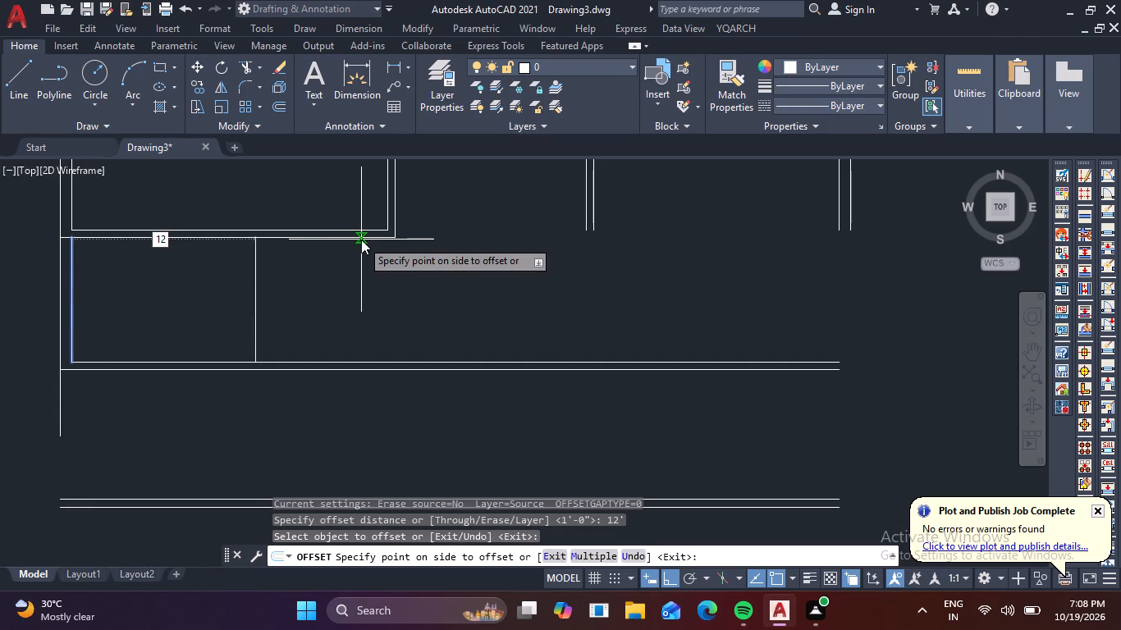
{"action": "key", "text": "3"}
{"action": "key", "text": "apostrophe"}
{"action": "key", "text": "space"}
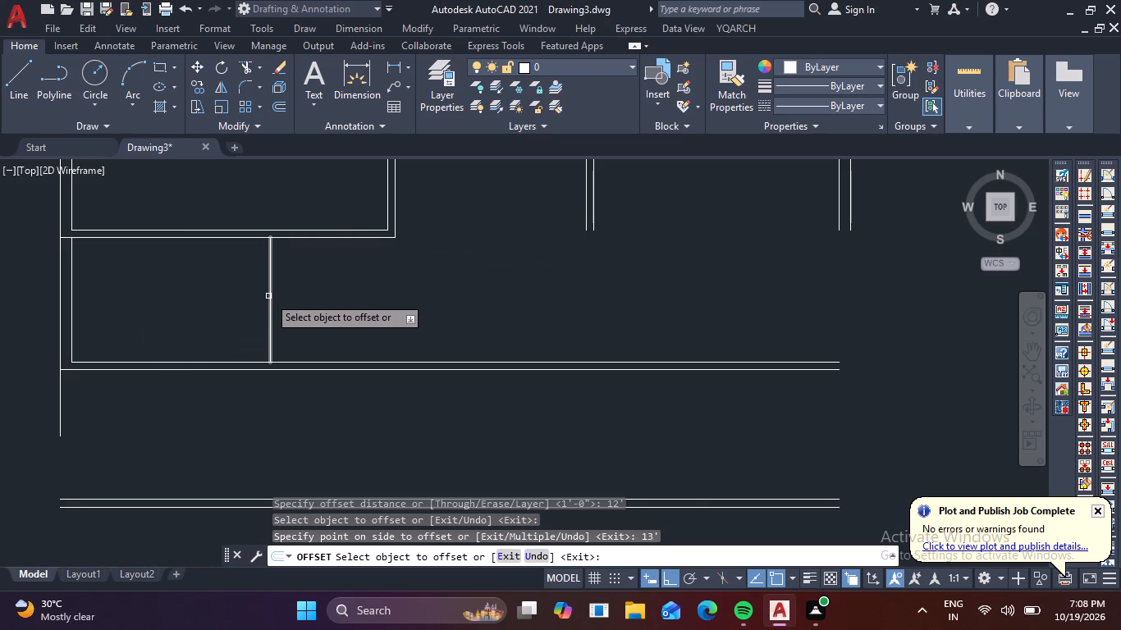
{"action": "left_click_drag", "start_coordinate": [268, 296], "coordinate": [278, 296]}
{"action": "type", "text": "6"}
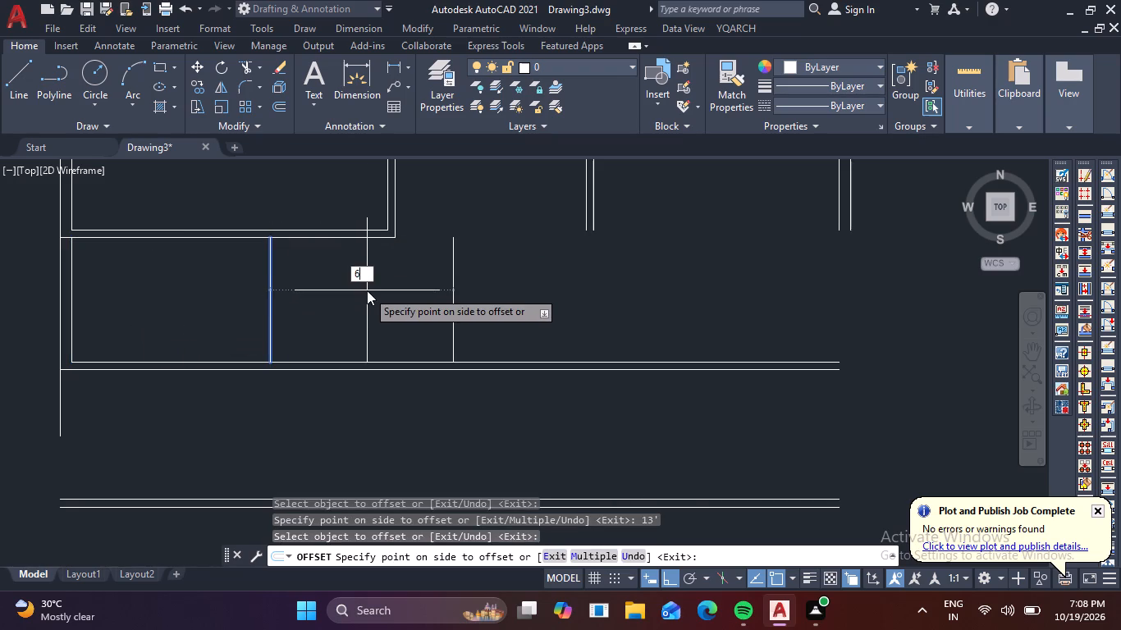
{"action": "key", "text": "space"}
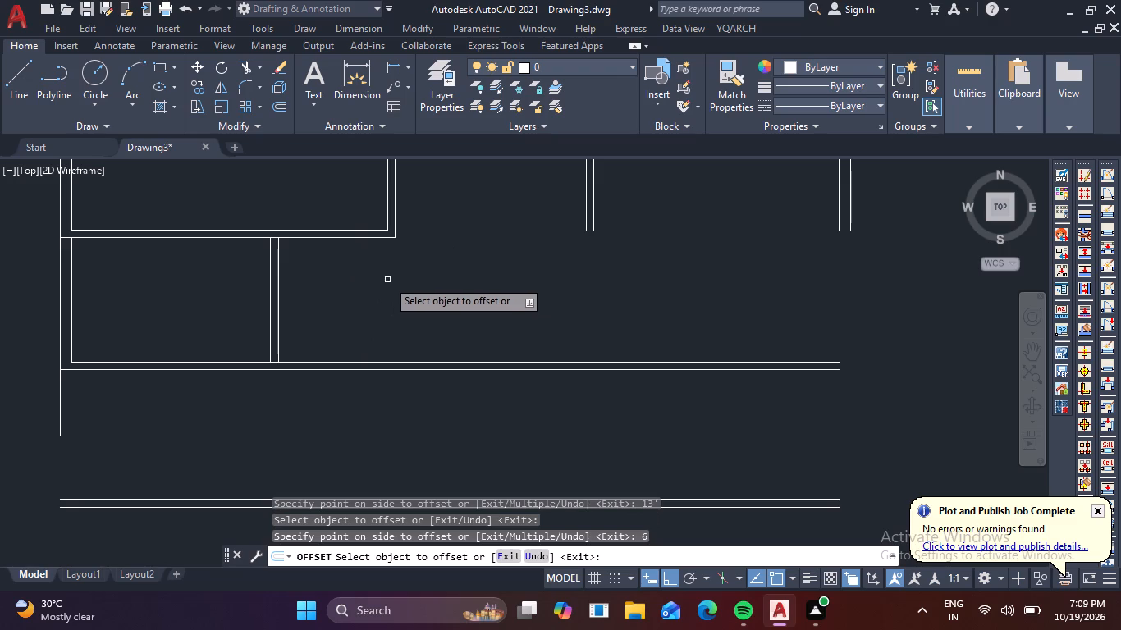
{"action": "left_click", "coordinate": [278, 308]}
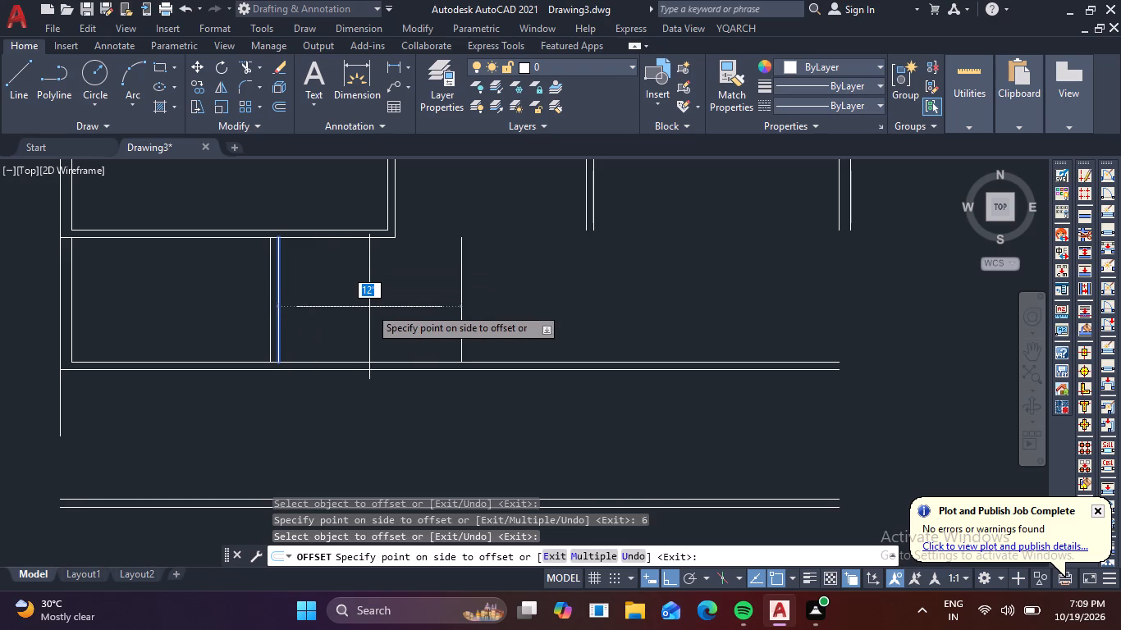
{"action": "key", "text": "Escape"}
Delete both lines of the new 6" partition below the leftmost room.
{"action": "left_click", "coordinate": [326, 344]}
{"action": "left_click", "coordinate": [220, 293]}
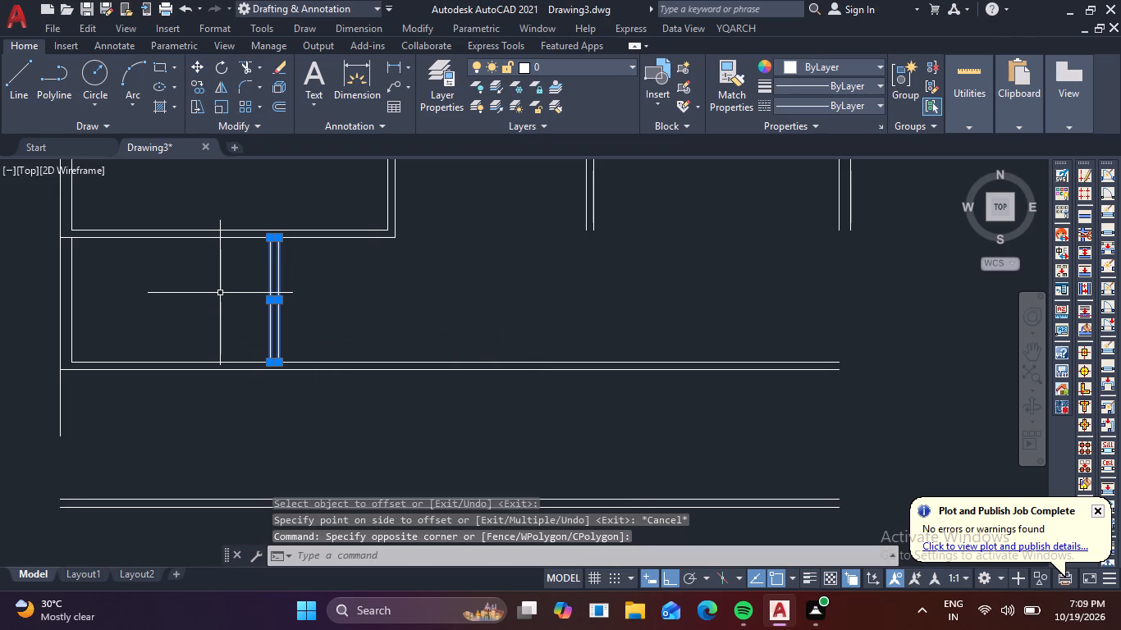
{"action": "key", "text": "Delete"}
Draw a vertical line from the lower face of the leftmost room's bottom wall to the upper face of the extended wall.
{"action": "type", "text": "L"}
{"action": "key", "text": "space"}
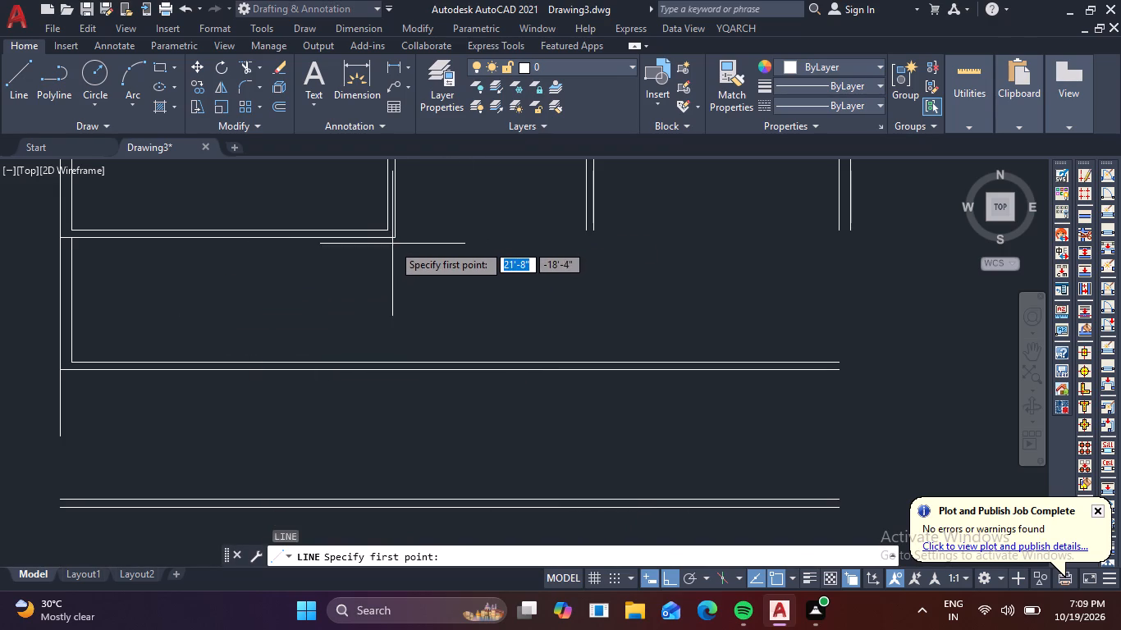
{"action": "left_click", "coordinate": [333, 242]}
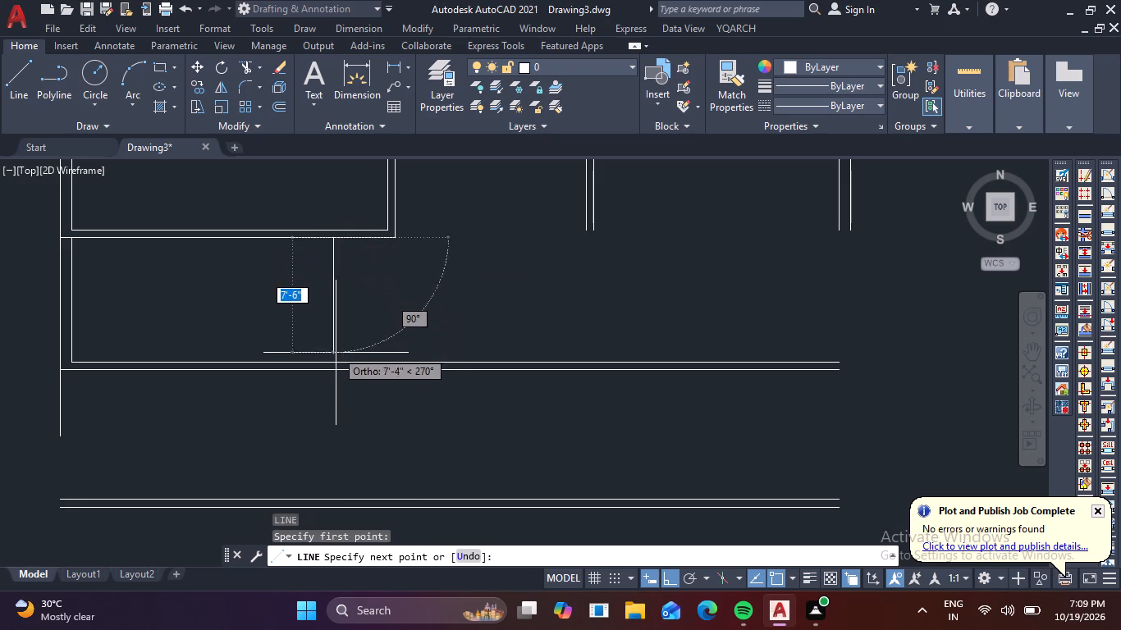
{"action": "left_click", "coordinate": [332, 361]}
{"action": "key", "text": "Escape"}
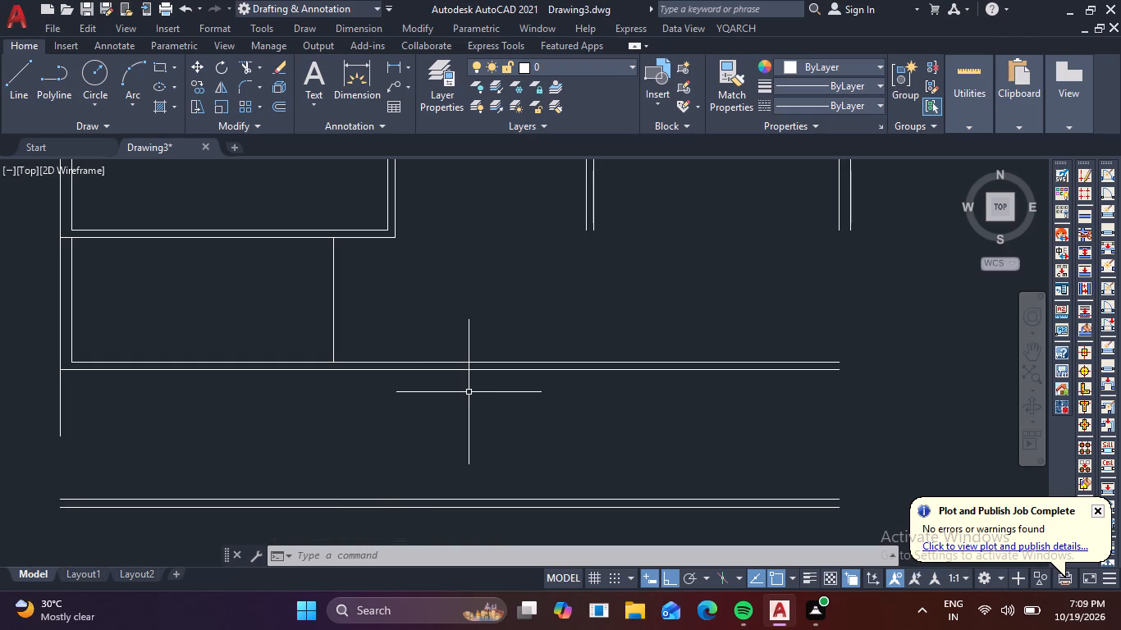
{"action": "key", "text": "Escape"}
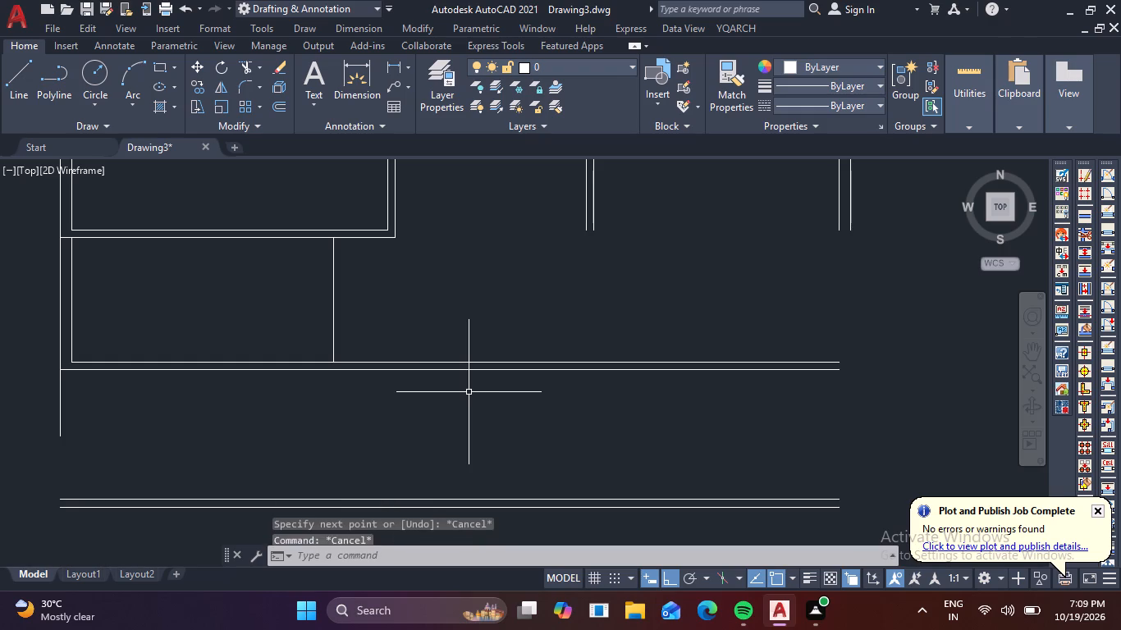
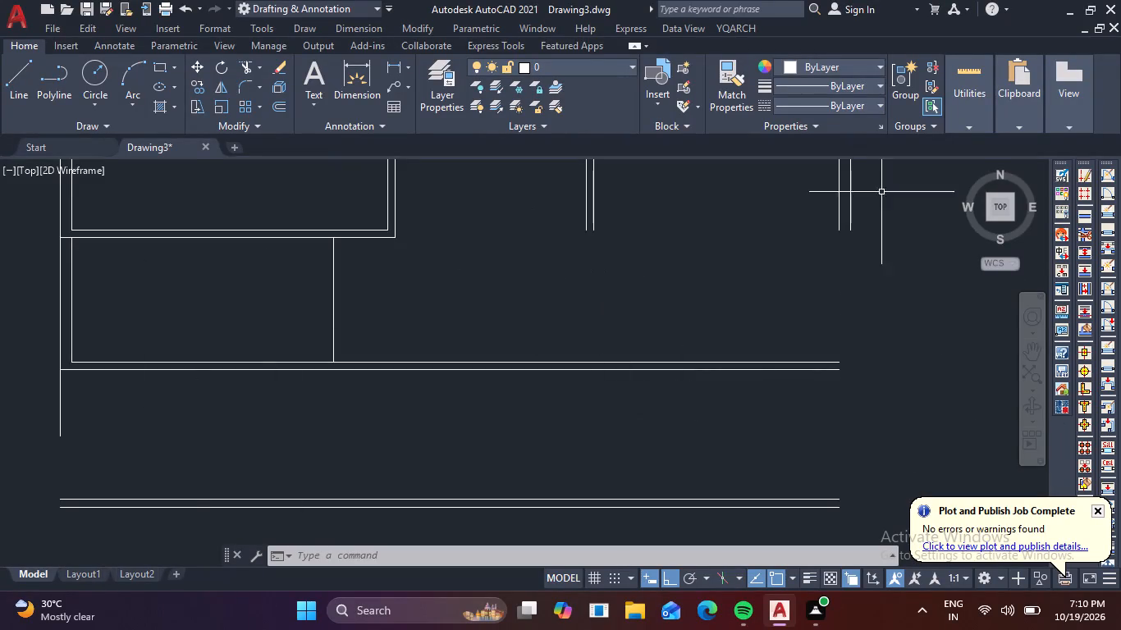
Fillet both lines of the wall below the leftmost room with the right outer wall's outer and inner faces into square corners.
{"action": "scroll", "coordinate": [622, 304], "scroll_direction": "down", "scroll_amount": 1}
{"action": "middle_click_drag", "start_coordinate": [618, 298], "coordinate": [658, 364]}
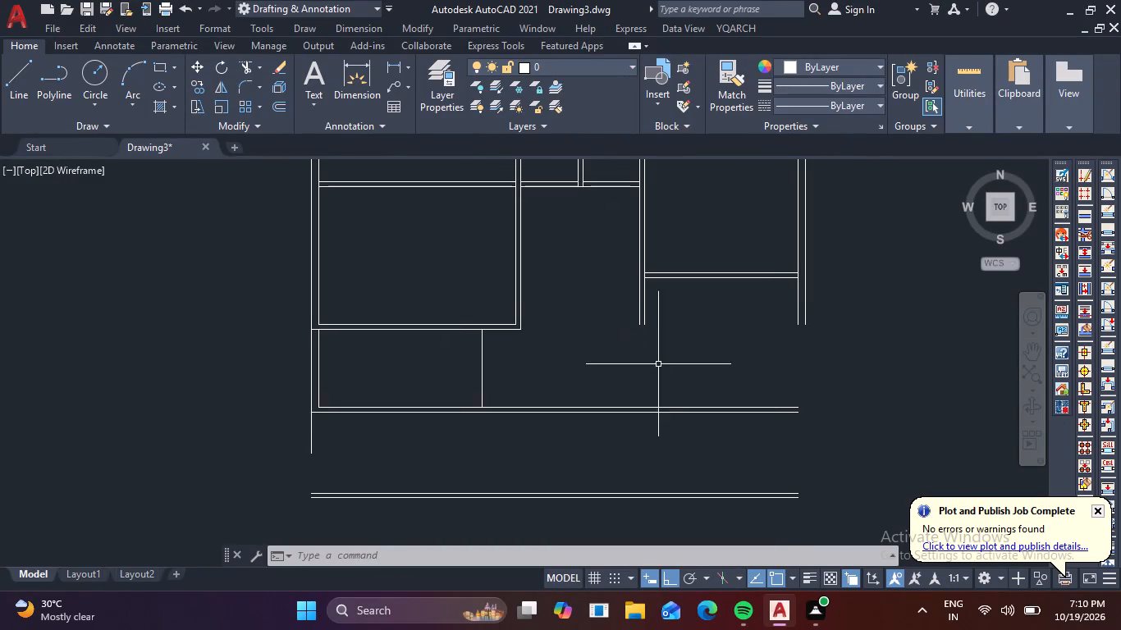
{"action": "scroll", "coordinate": [524, 364], "scroll_direction": "up", "scroll_amount": 1}
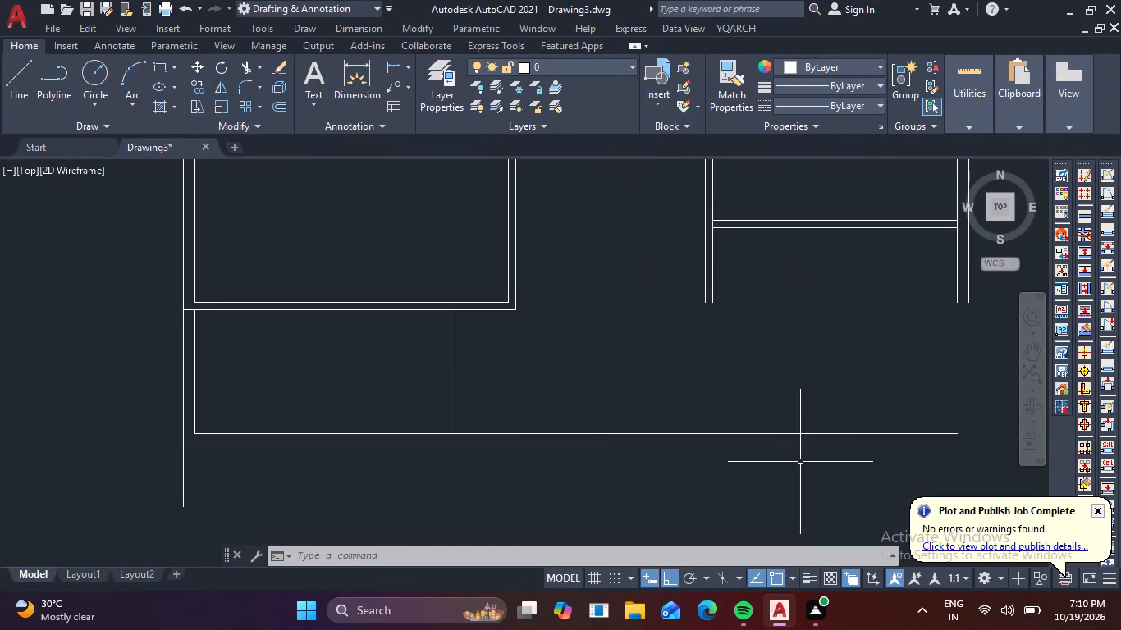
{"action": "key", "text": "f"}
{"action": "key", "text": "space"}
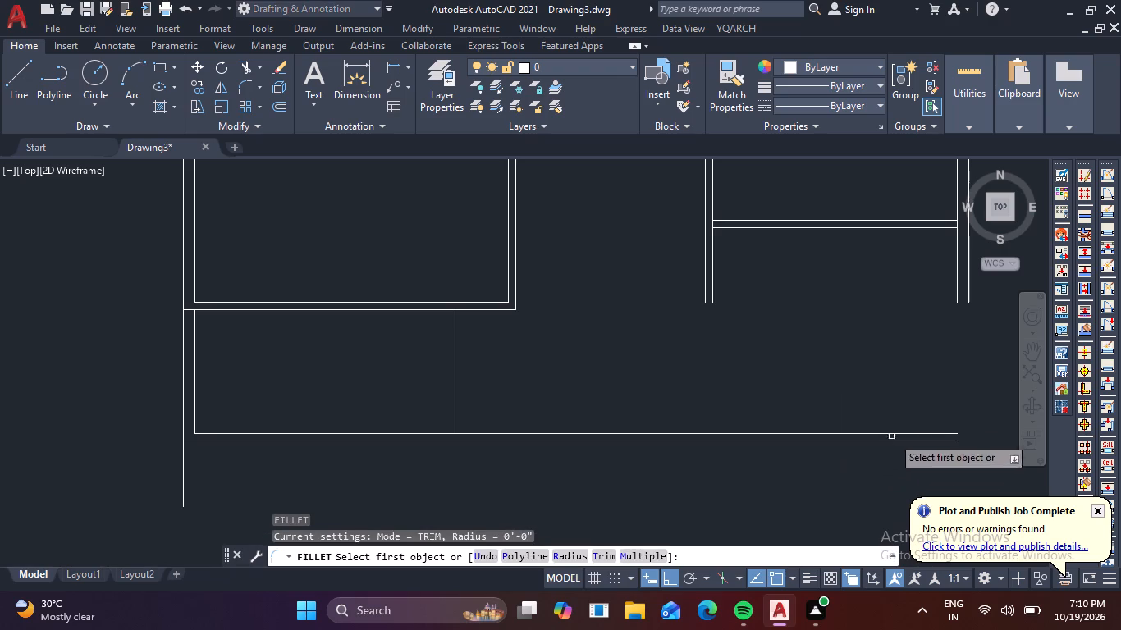
{"action": "middle_click_drag", "start_coordinate": [924, 354], "coordinate": [744, 332]}
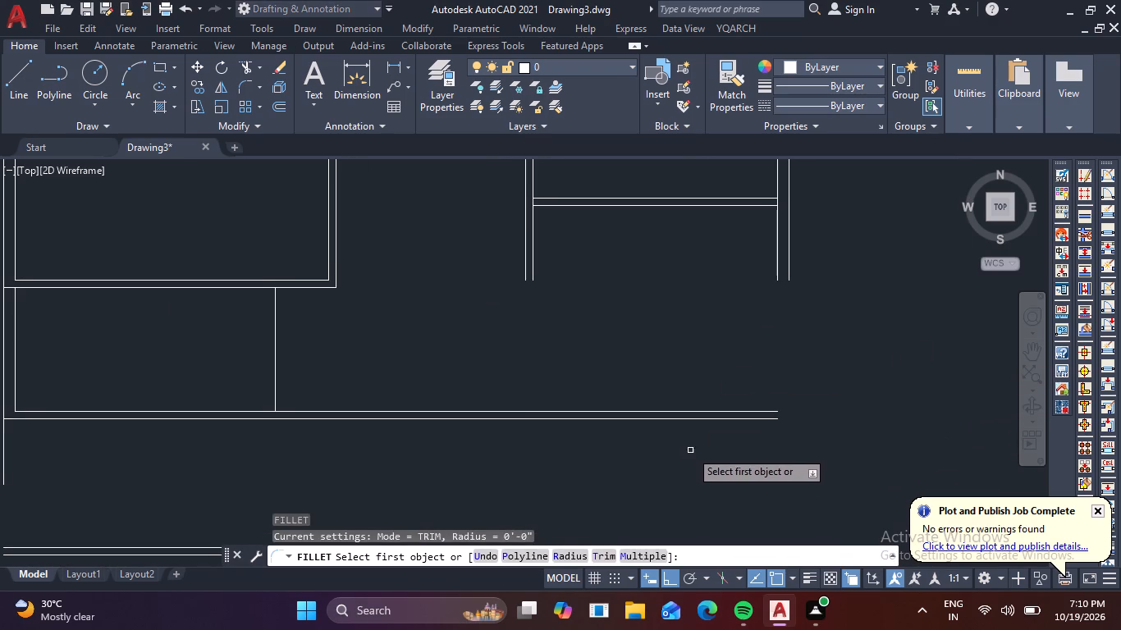
{"action": "left_click", "coordinate": [771, 419]}
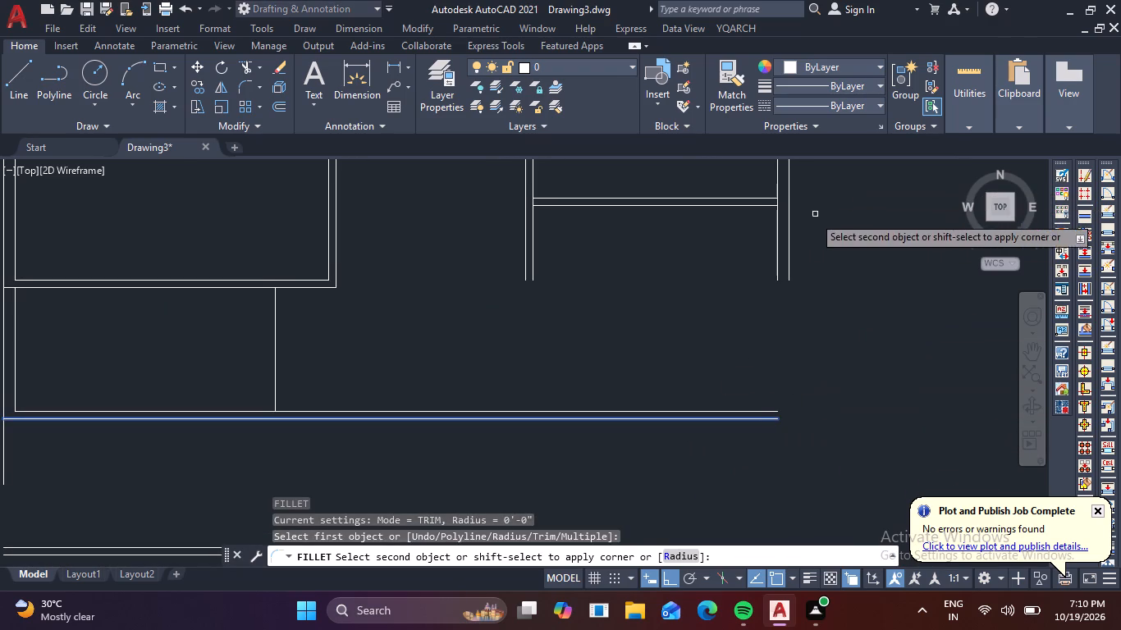
{"action": "left_click", "coordinate": [789, 256]}
{"action": "key", "text": "space"}
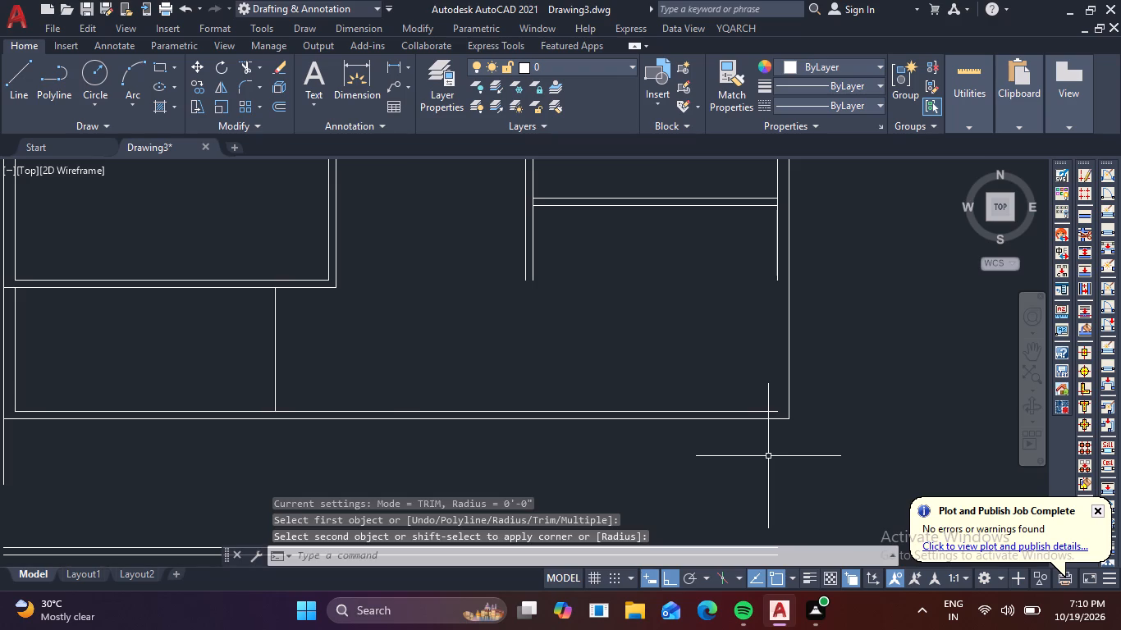
{"action": "left_click", "coordinate": [747, 409]}
{"action": "left_click", "coordinate": [747, 412]}
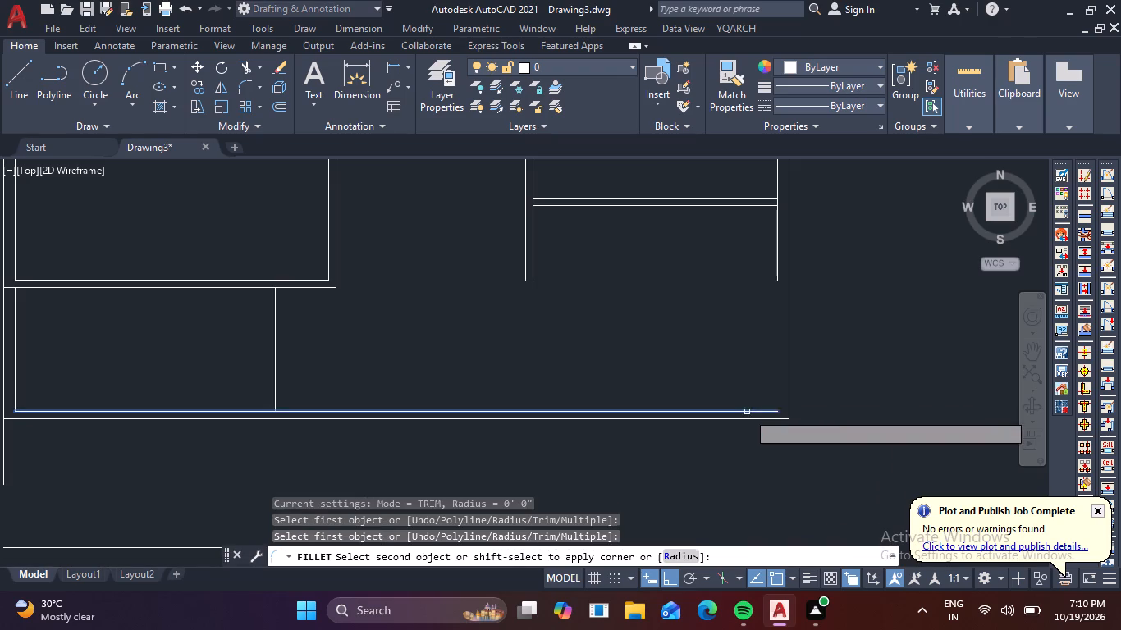
{"action": "left_click", "coordinate": [779, 267]}
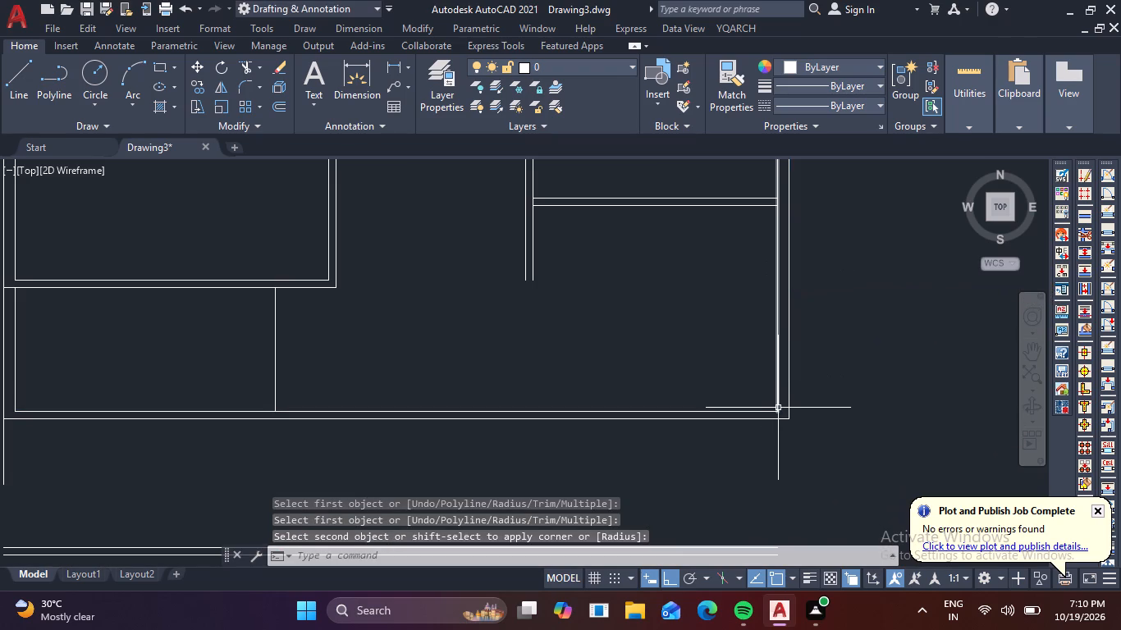
{"action": "key", "text": "Escape"}
Fillet both lines of the next wall down with the right outer wall's outer and inner faces into square corners.
{"action": "key", "text": "space"}
{"action": "scroll", "coordinate": [800, 420], "scroll_direction": "down", "scroll_amount": 1}
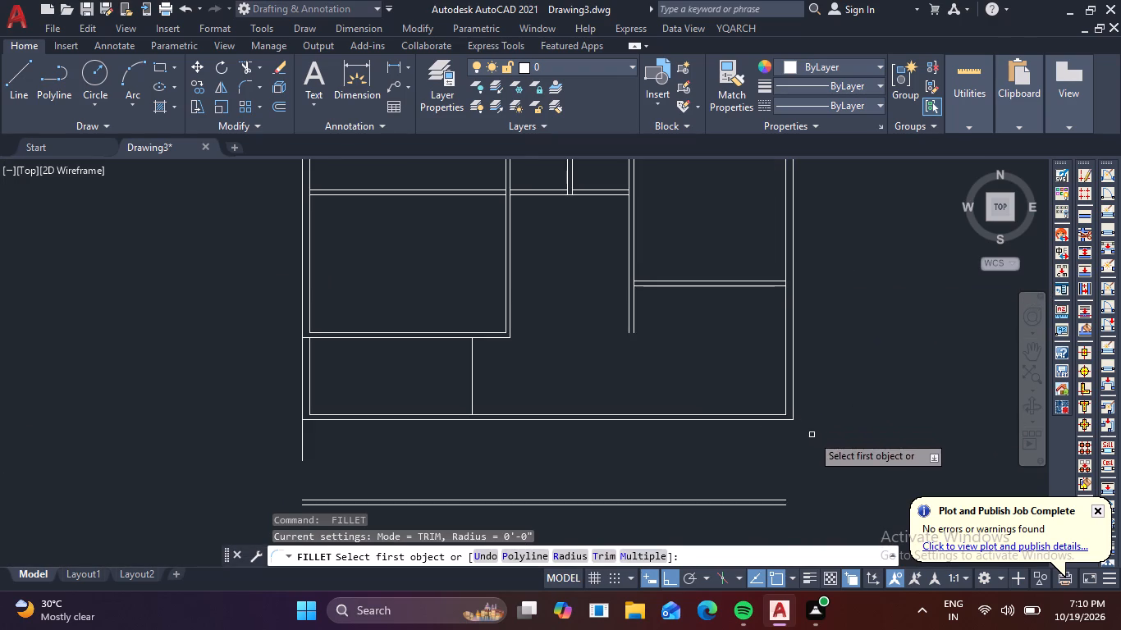
{"action": "middle_click_drag", "start_coordinate": [812, 439], "coordinate": [813, 373]}
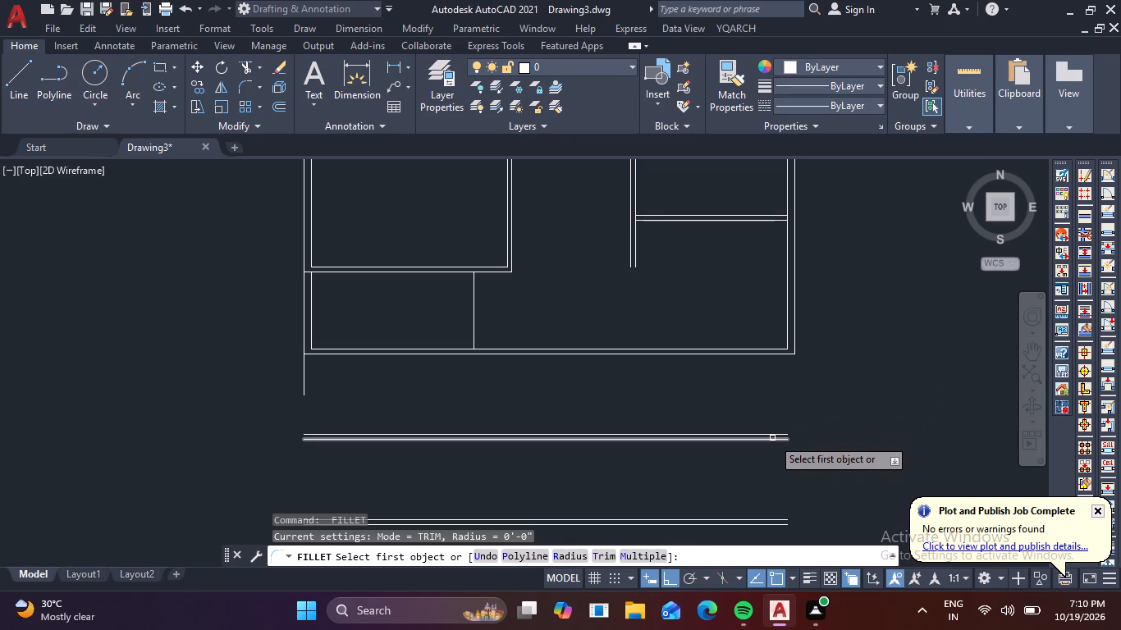
{"action": "left_click", "coordinate": [772, 438]}
{"action": "left_click", "coordinate": [796, 337]}
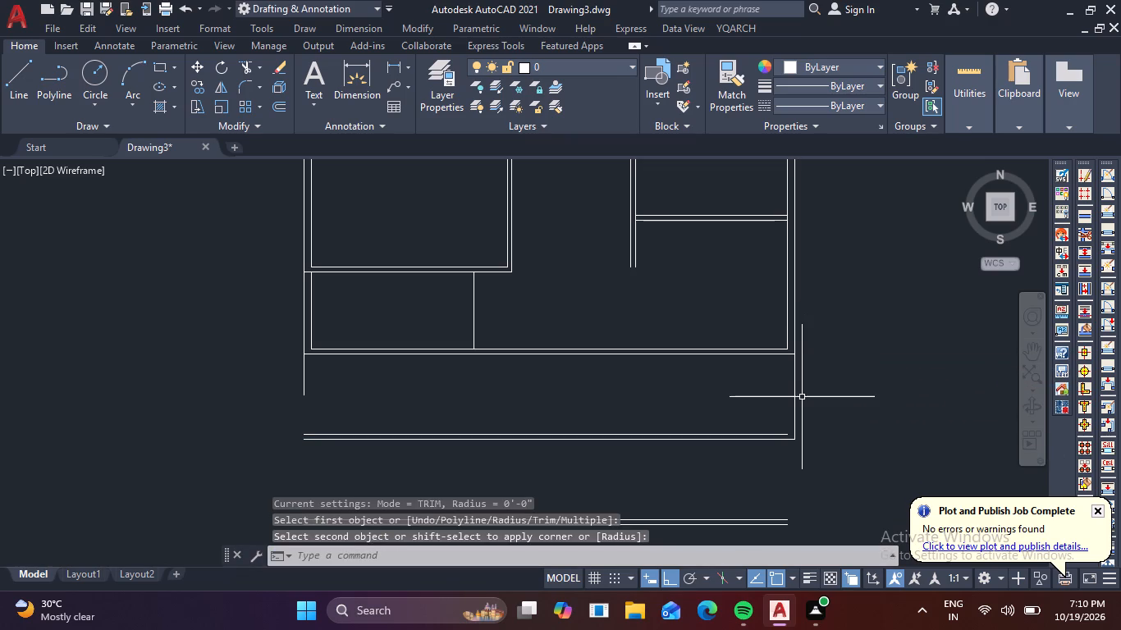
{"action": "key", "text": "space"}
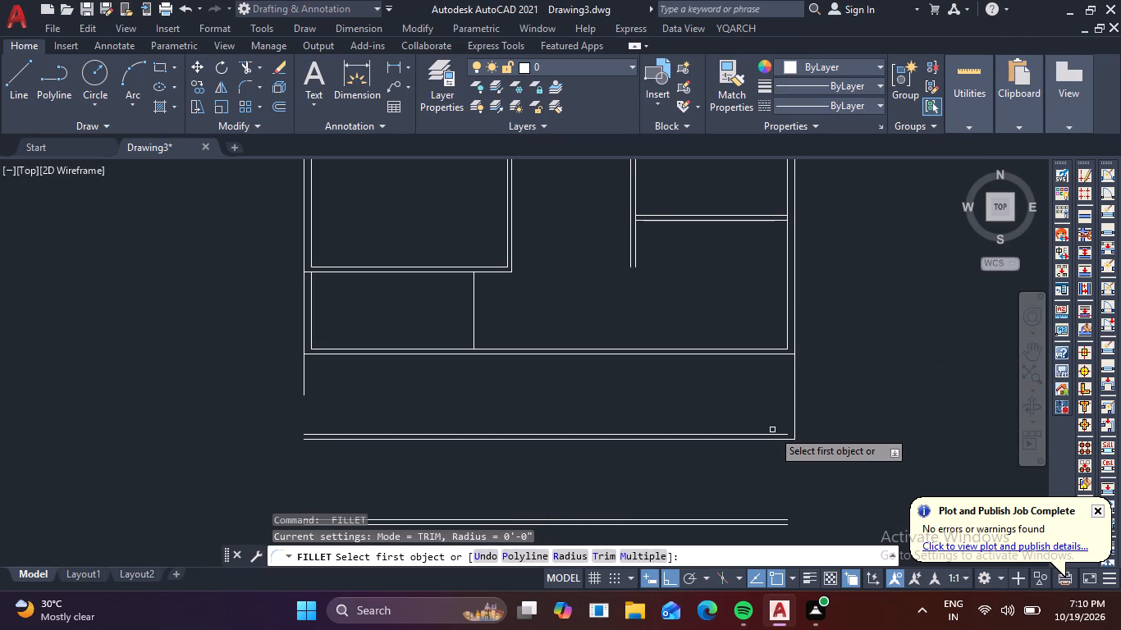
{"action": "left_click", "coordinate": [775, 436]}
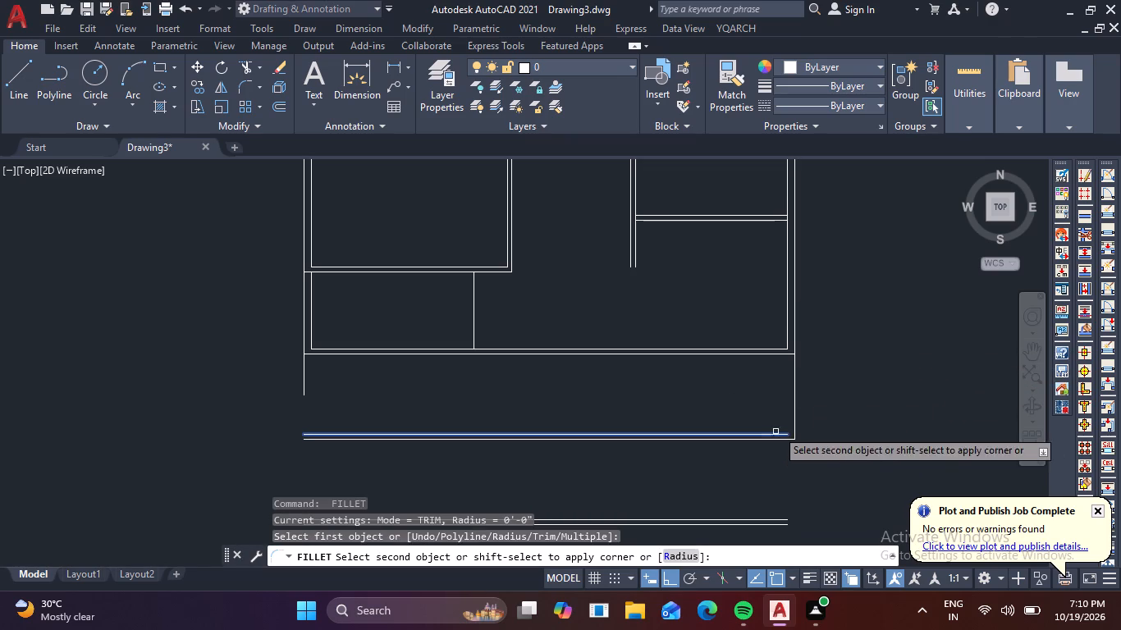
{"action": "left_click", "coordinate": [788, 335]}
Fillet the left outer wall's outer and inner faces with the matching lines of that same wall into square corners.
{"action": "key", "text": "space"}
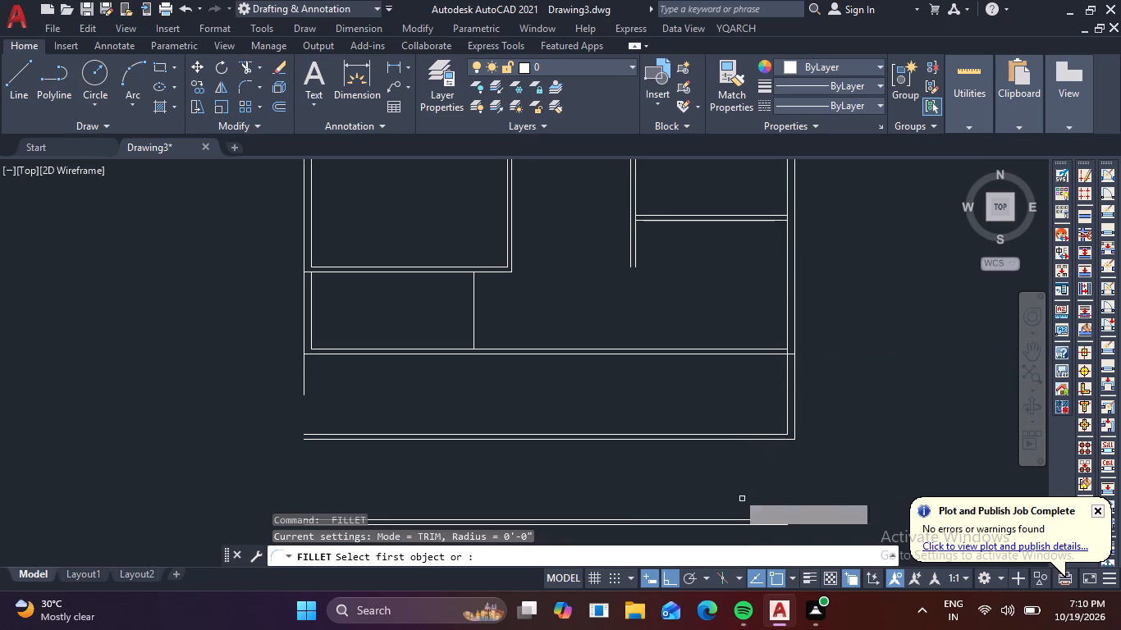
{"action": "left_click", "coordinate": [303, 380]}
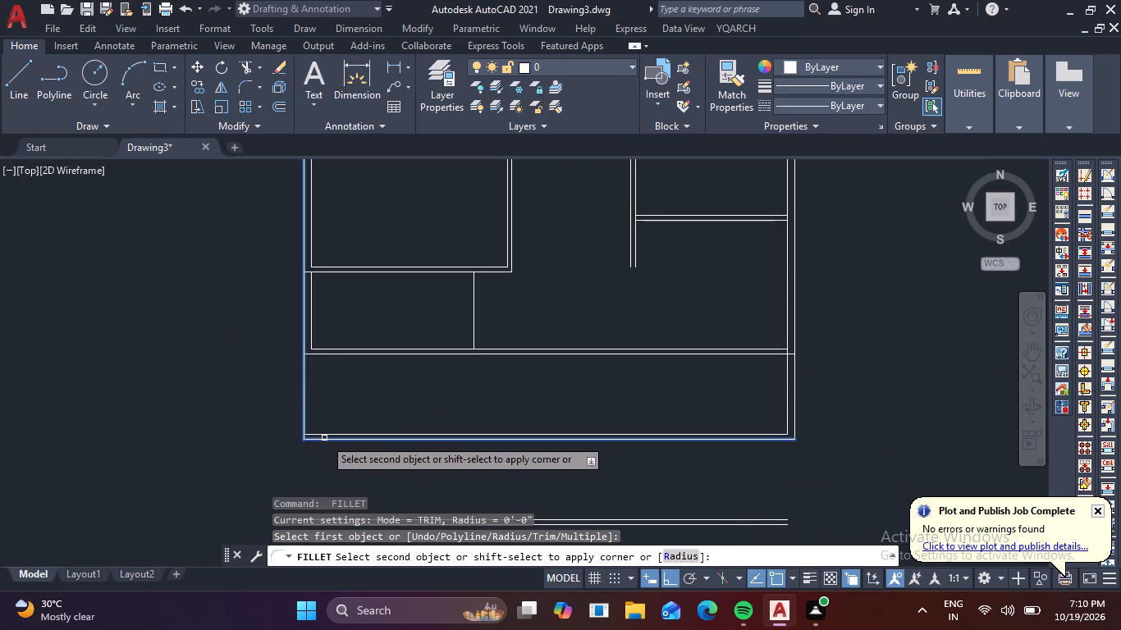
{"action": "left_click", "coordinate": [324, 438]}
{"action": "key", "text": "space"}
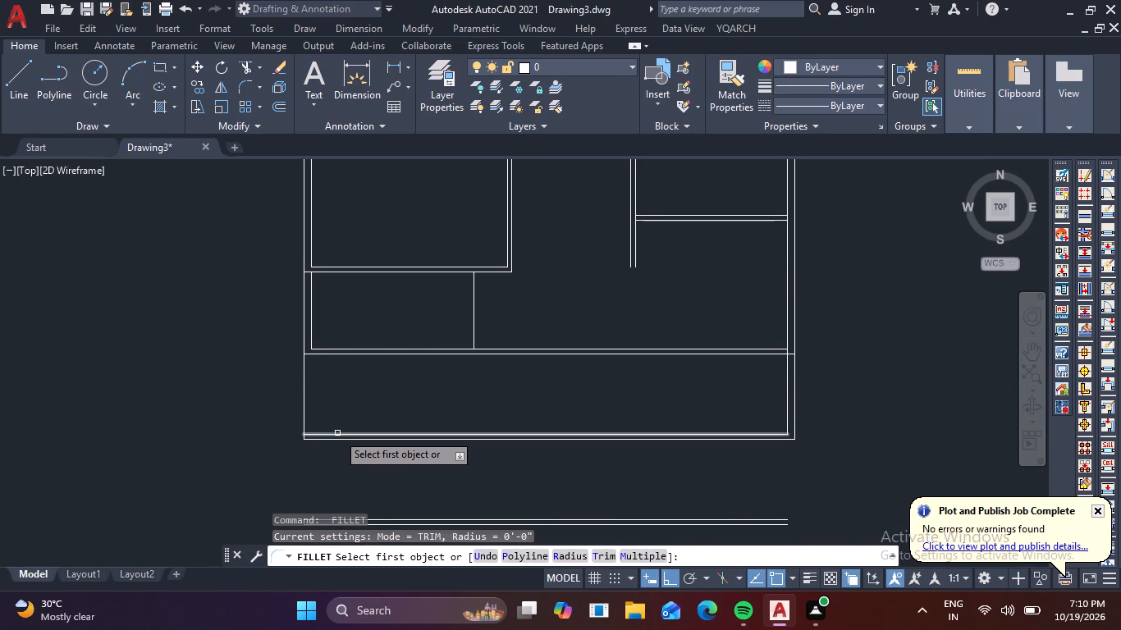
{"action": "left_click", "coordinate": [337, 433]}
{"action": "left_click", "coordinate": [312, 331]}
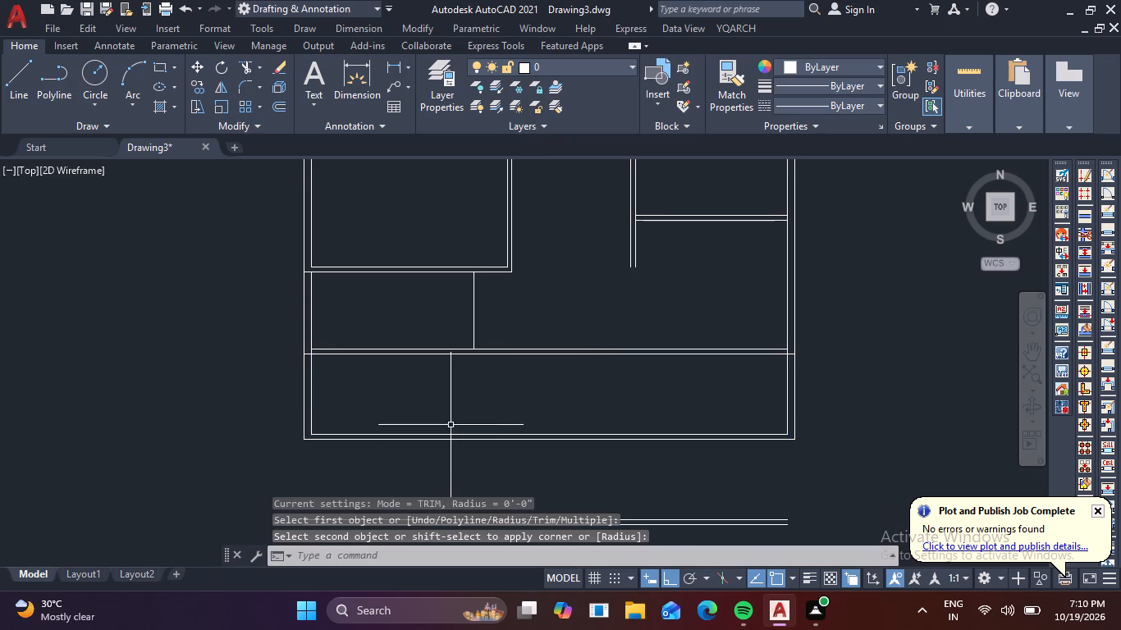
{"action": "key", "text": "Escape"}
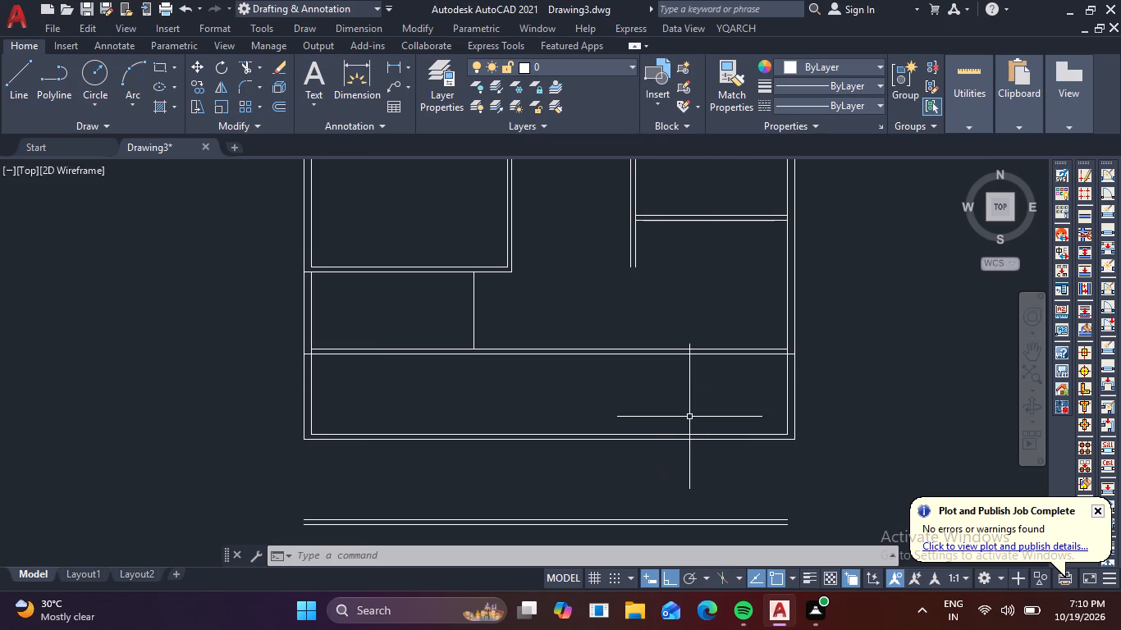
Fillet both lines of the lowest wall with the right outer wall's inner and outer faces into square corners.
{"action": "middle_click_drag", "start_coordinate": [689, 417], "coordinate": [691, 347]}
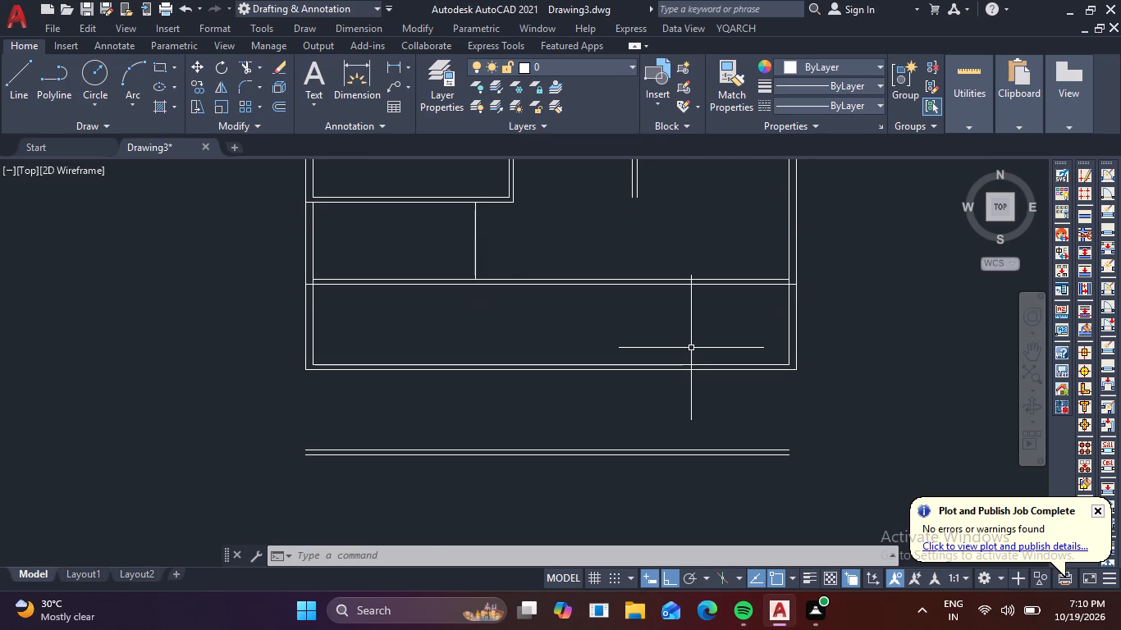
{"action": "scroll", "coordinate": [691, 348], "scroll_direction": "down", "scroll_amount": 2}
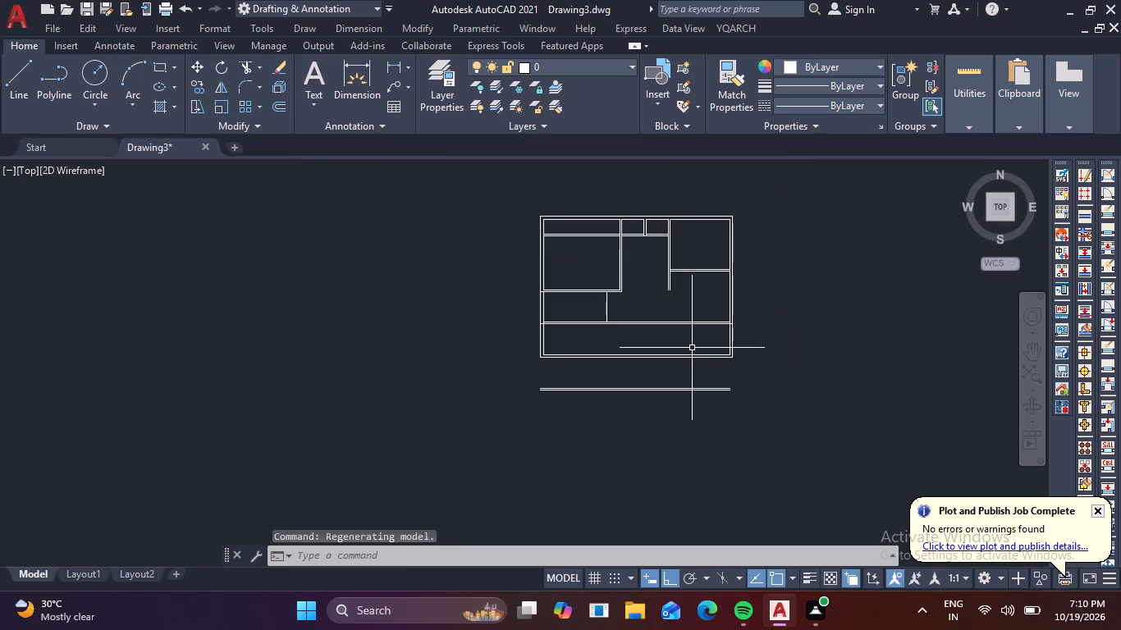
{"action": "scroll", "coordinate": [698, 358], "scroll_direction": "up", "scroll_amount": 2}
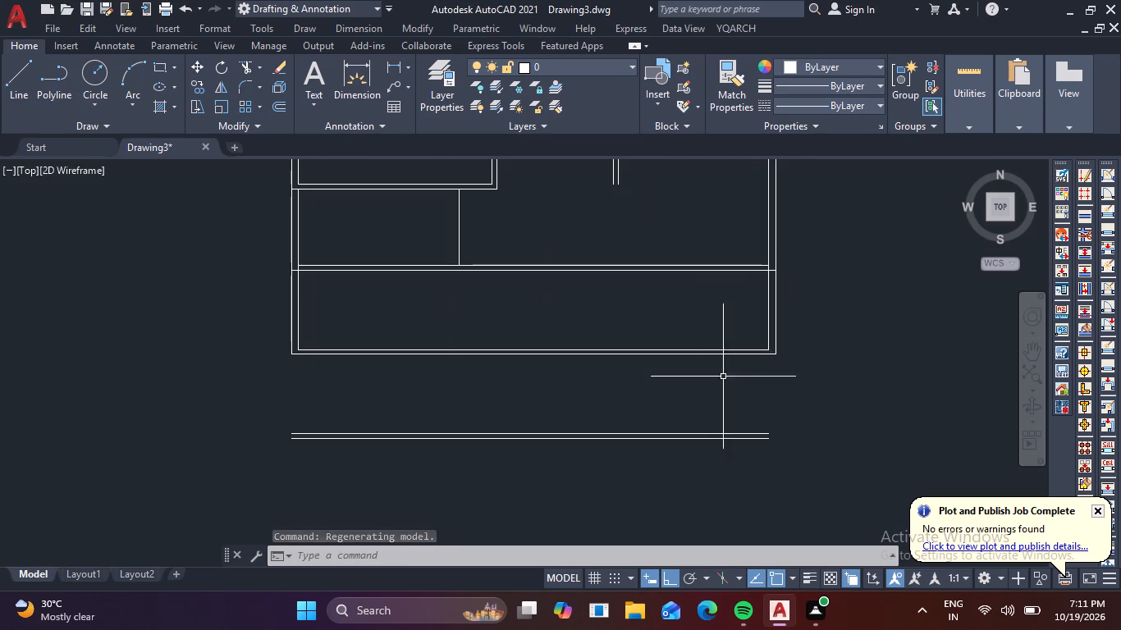
{"action": "key", "text": "space"}
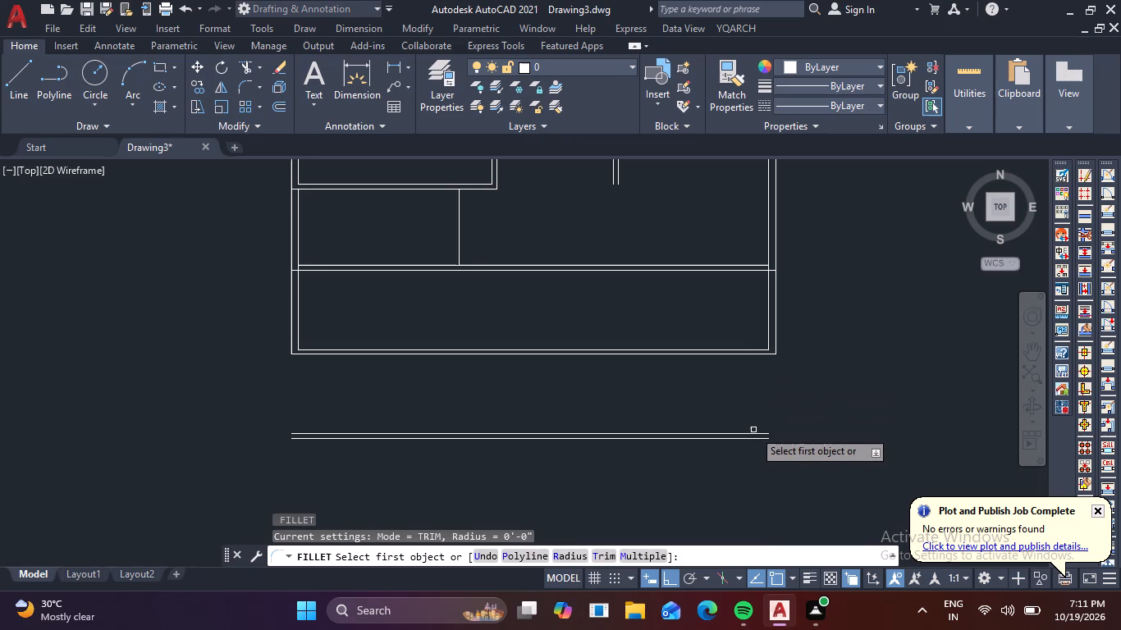
{"action": "left_click", "coordinate": [753, 432]}
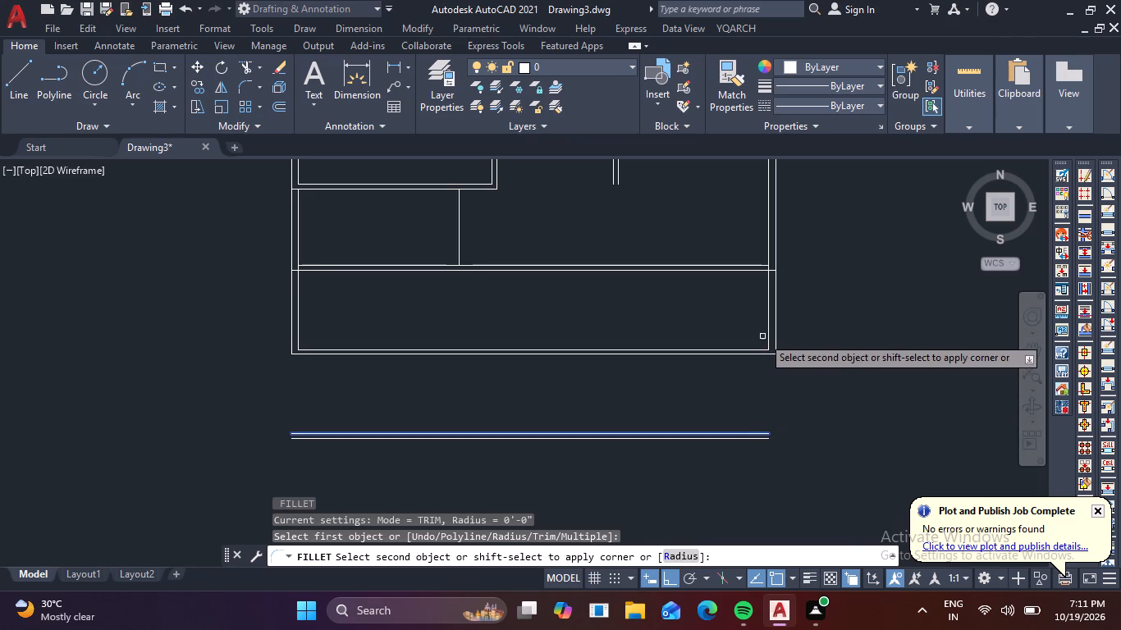
{"action": "left_click", "coordinate": [766, 335]}
{"action": "key", "text": "space"}
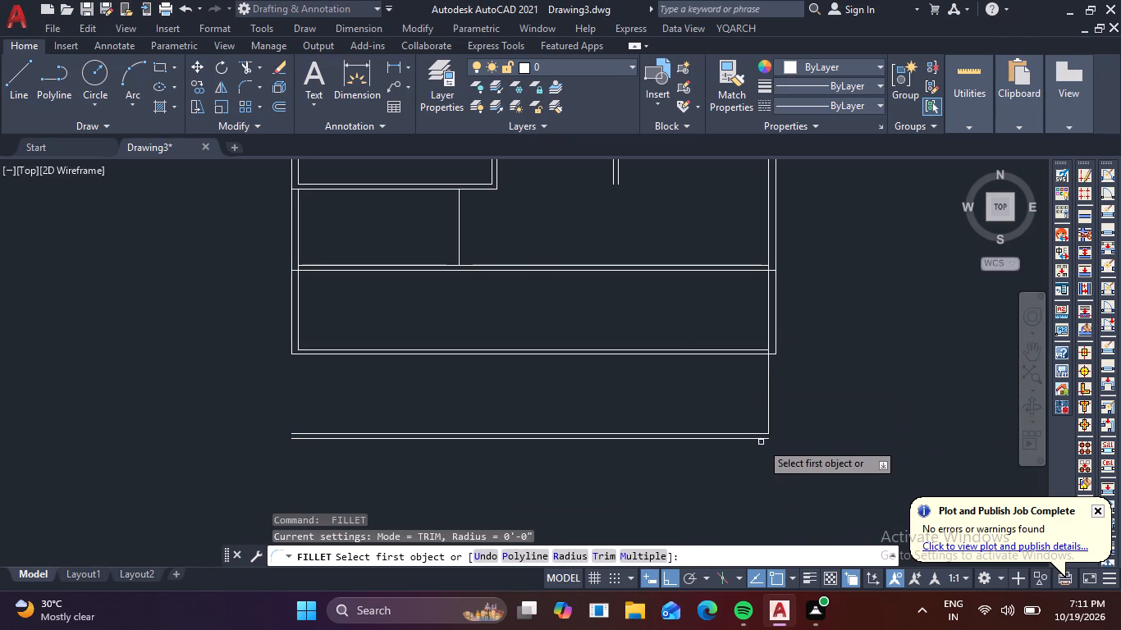
{"action": "left_click", "coordinate": [761, 440]}
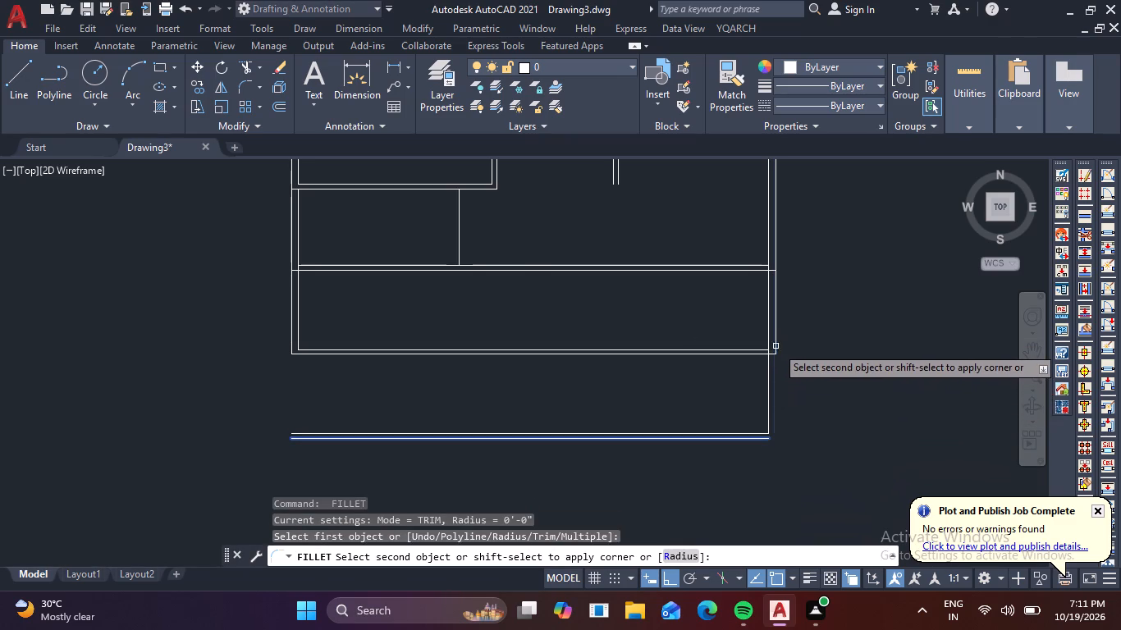
{"action": "left_click", "coordinate": [776, 346]}
Fillet both lines of the lowest wall with the left outer wall's outer and inner faces to close the plan's bottom-left corner.
{"action": "key", "text": "space"}
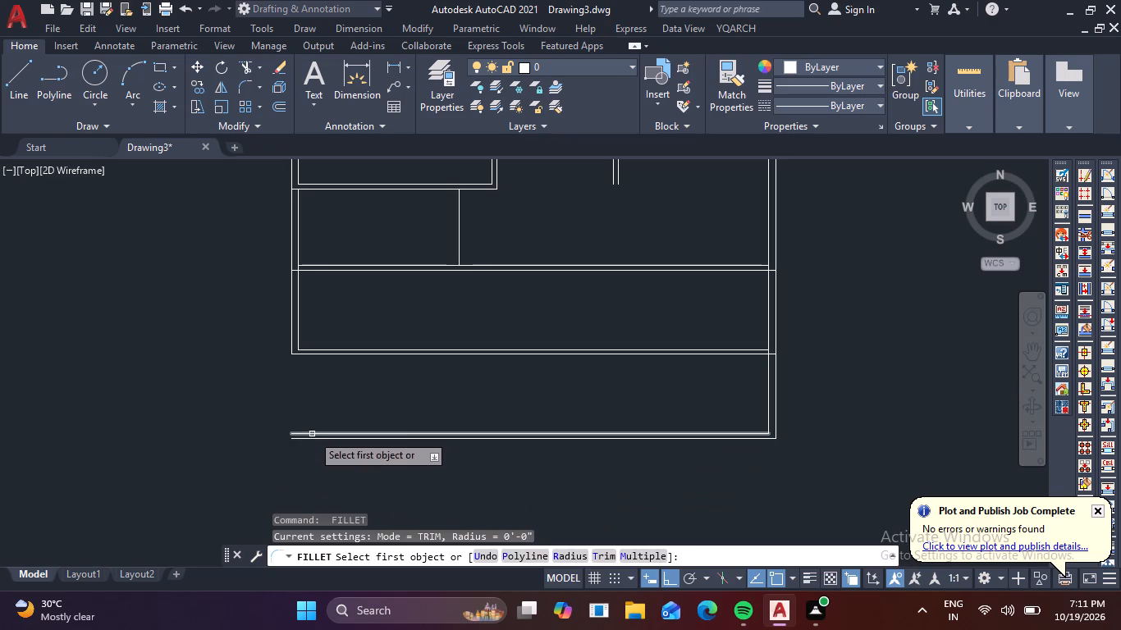
{"action": "key", "text": "space"}
{"action": "key", "text": "space"}
{"action": "left_click", "coordinate": [313, 438]}
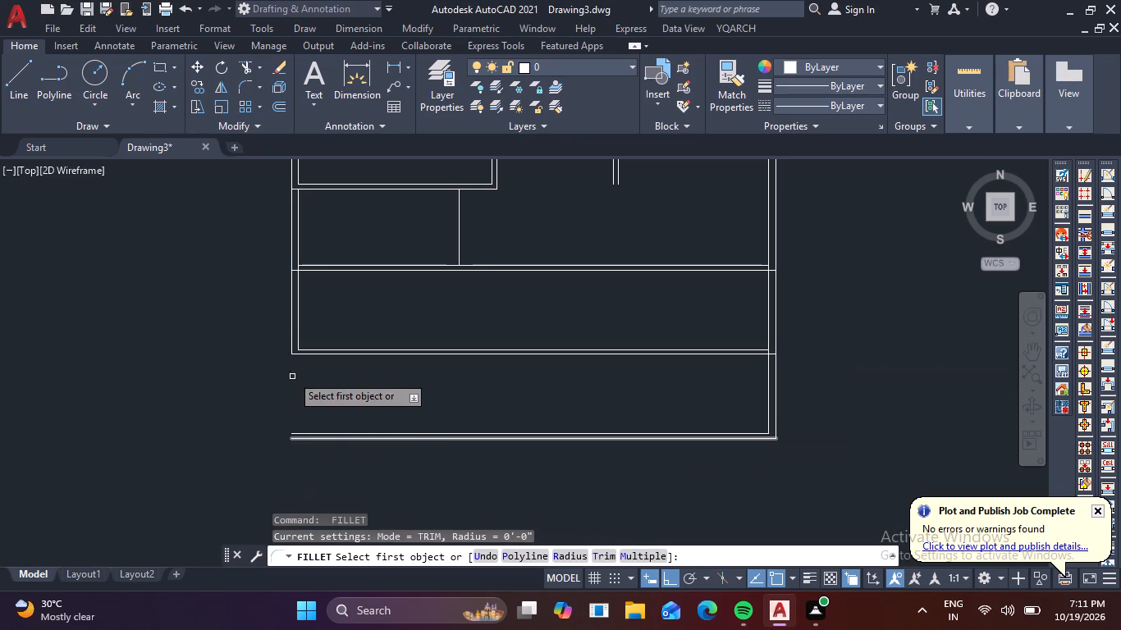
{"action": "left_click", "coordinate": [291, 344]}
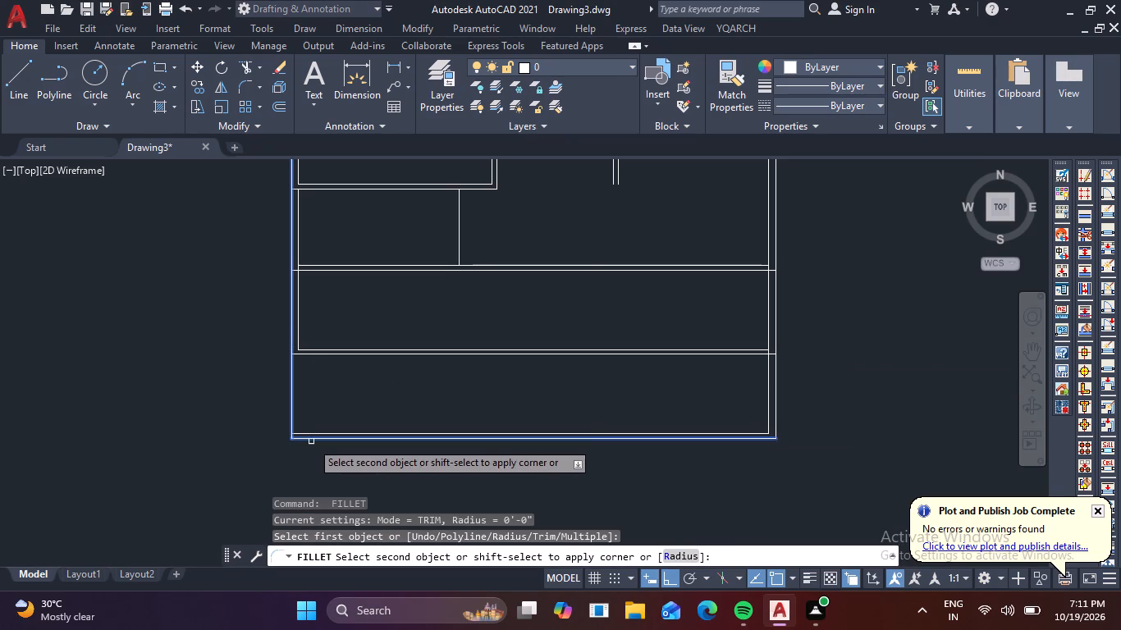
{"action": "left_click", "coordinate": [313, 441]}
{"action": "key", "text": "space"}
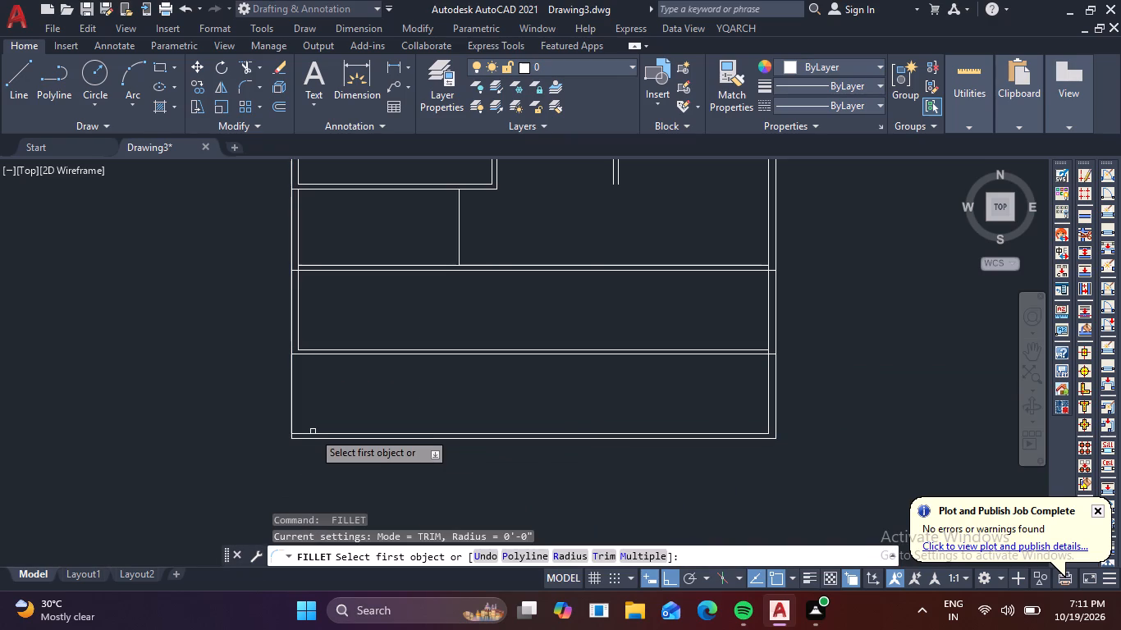
{"action": "left_click", "coordinate": [314, 434]}
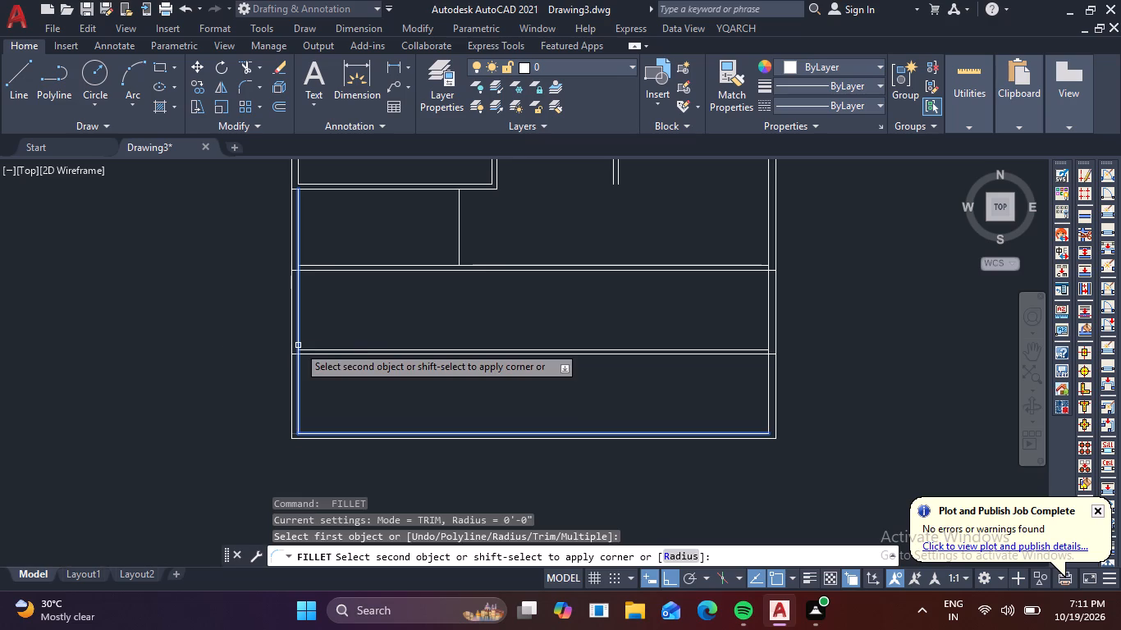
{"action": "left_click", "coordinate": [298, 345]}
{"action": "key", "text": "Escape"}
{"action": "key", "text": "Escape"}
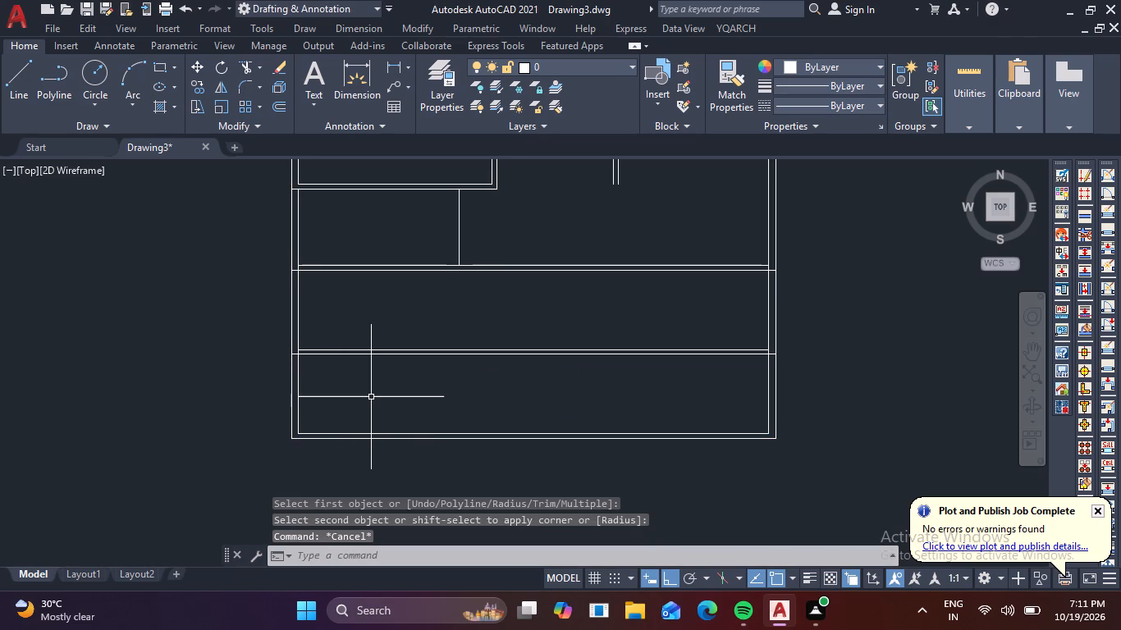
Trim the line stubs of the two lower cross walls that cross the left outer wall's thickness.
{"action": "type", "text": "TR"}
{"action": "key", "text": "space"}
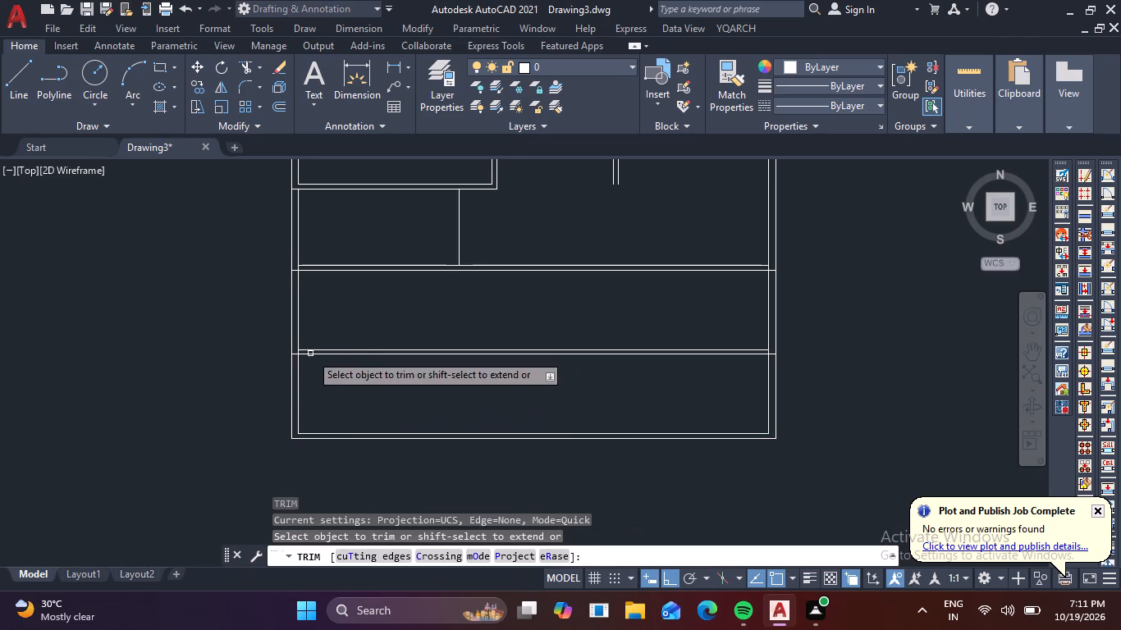
{"action": "scroll", "coordinate": [281, 366], "scroll_direction": "up", "scroll_amount": 4}
{"action": "left_click_drag", "start_coordinate": [343, 284], "coordinate": [346, 322]}
{"action": "scroll", "coordinate": [346, 322], "scroll_direction": "down", "scroll_amount": 2}
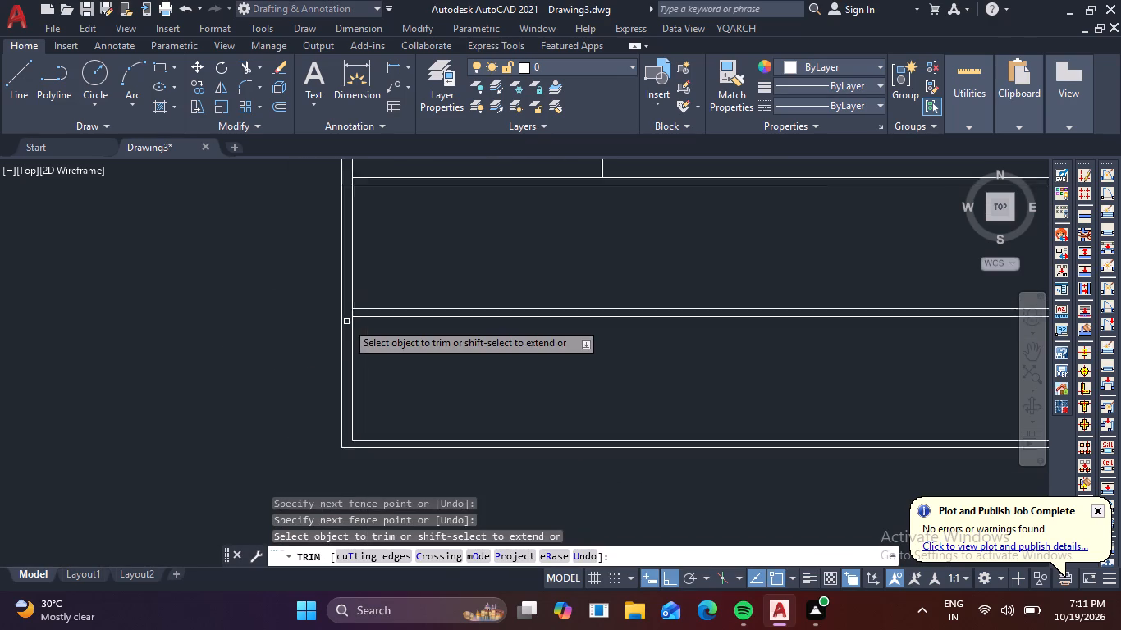
{"action": "scroll", "coordinate": [346, 322], "scroll_direction": "down", "scroll_amount": 2}
{"action": "middle_click_drag", "start_coordinate": [391, 277], "coordinate": [407, 349]}
{"action": "scroll", "coordinate": [354, 317], "scroll_direction": "up", "scroll_amount": 3}
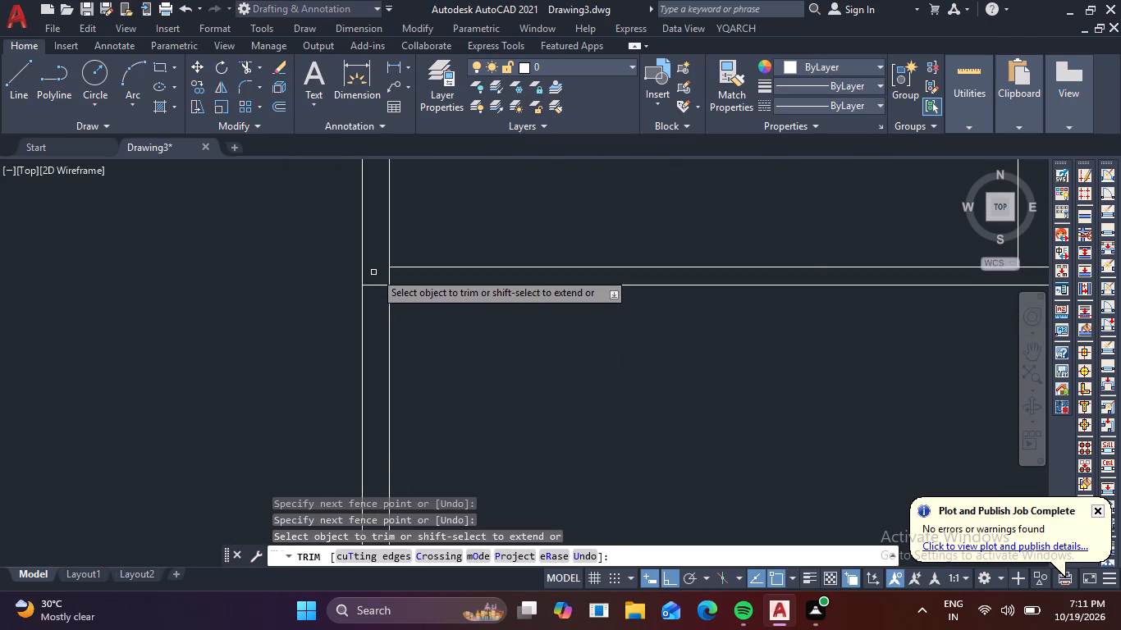
{"action": "left_click_drag", "start_coordinate": [374, 270], "coordinate": [376, 291]}
{"action": "left_click", "coordinate": [376, 304]}
{"action": "scroll", "coordinate": [376, 304], "scroll_direction": "down", "scroll_amount": 3}
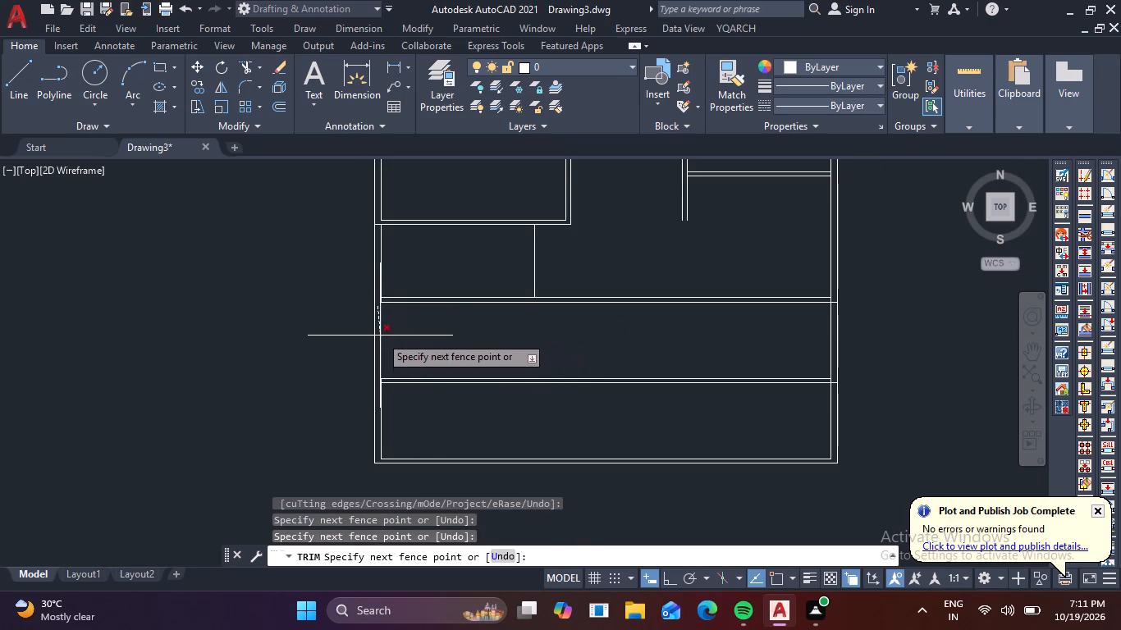
{"action": "scroll", "coordinate": [377, 331], "scroll_direction": "up", "scroll_amount": 3}
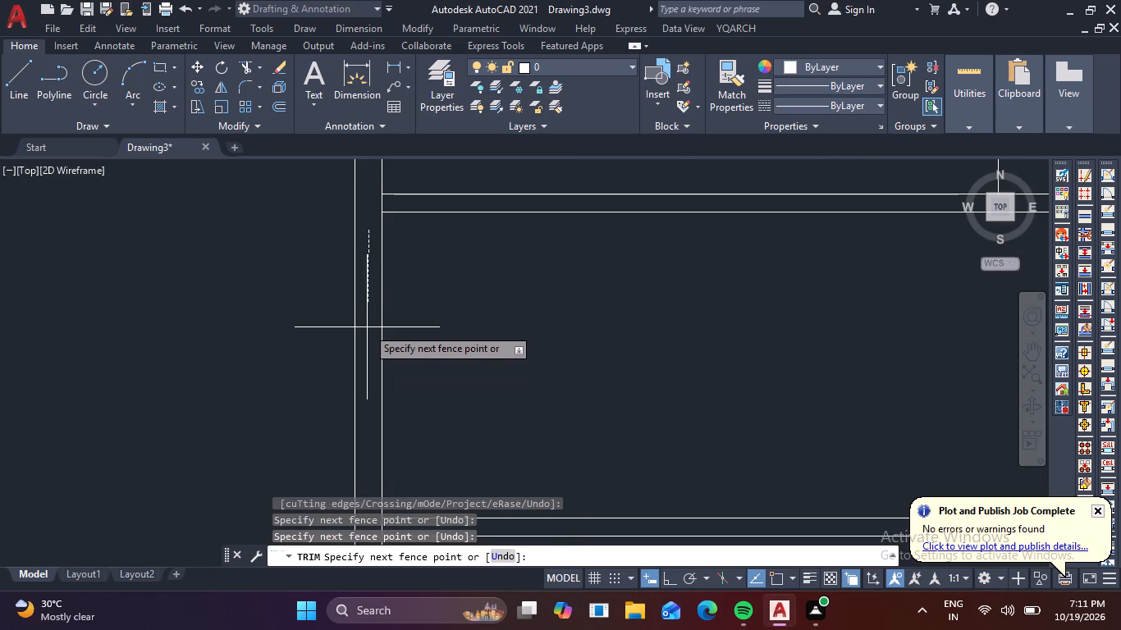
{"action": "left_click", "coordinate": [367, 327]}
{"action": "scroll", "coordinate": [442, 336], "scroll_direction": "down", "scroll_amount": 3}
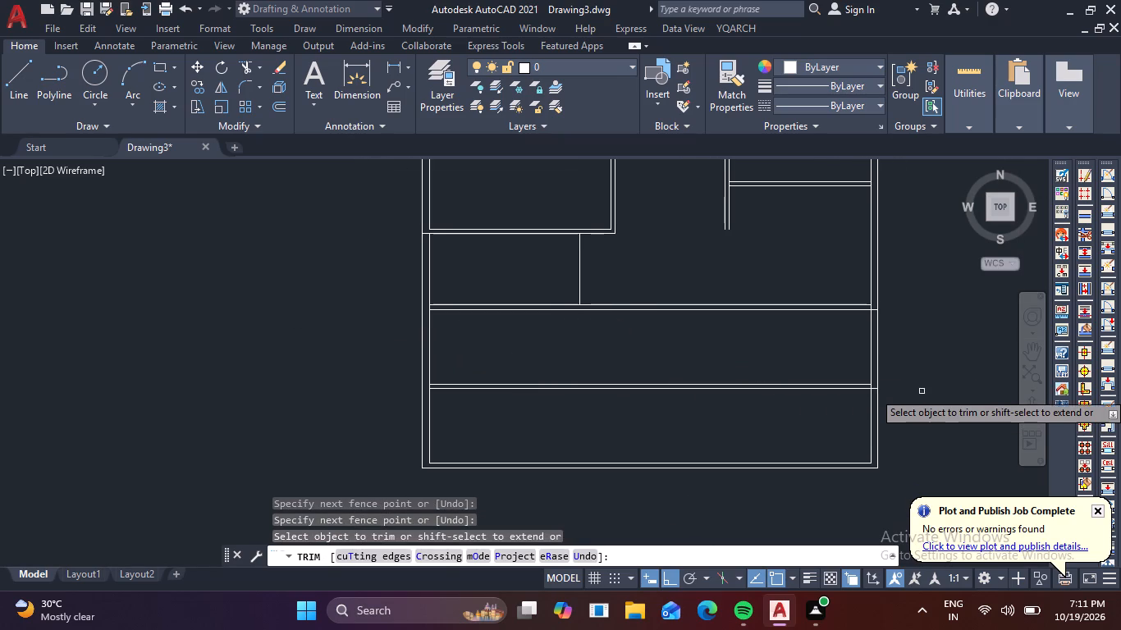
Trim the line stubs of the same two cross walls that cross the right outer wall's thickness.
{"action": "scroll", "coordinate": [901, 387], "scroll_direction": "up", "scroll_amount": 3}
{"action": "left_click", "coordinate": [763, 388]}
{"action": "left_click", "coordinate": [765, 401]}
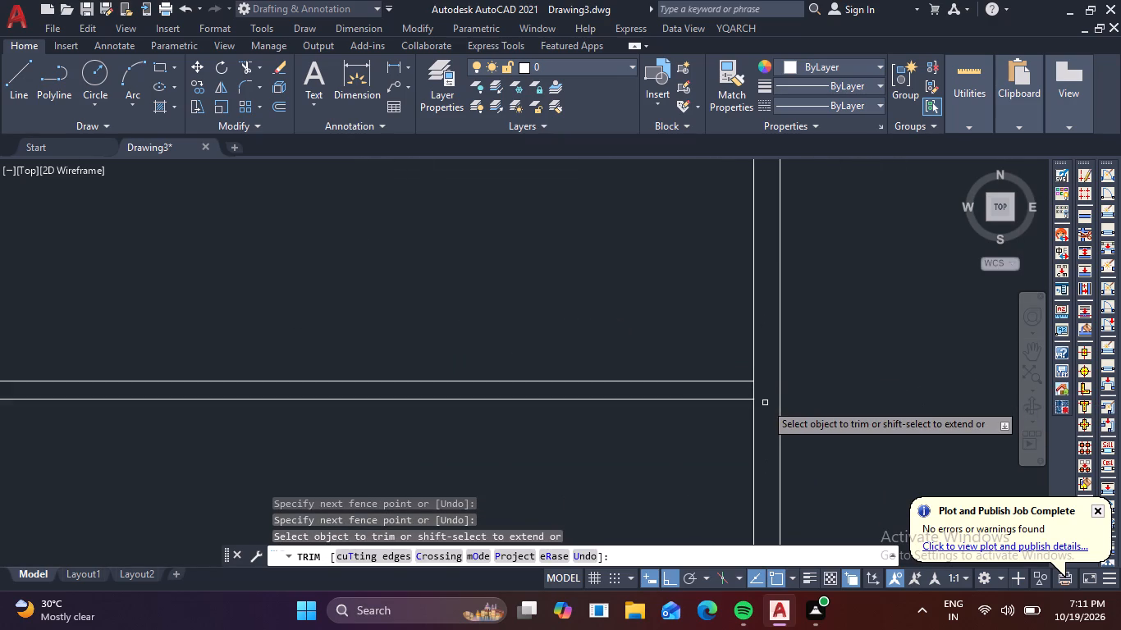
{"action": "scroll", "coordinate": [765, 403], "scroll_direction": "down", "scroll_amount": 4}
{"action": "scroll", "coordinate": [767, 343], "scroll_direction": "up", "scroll_amount": 4}
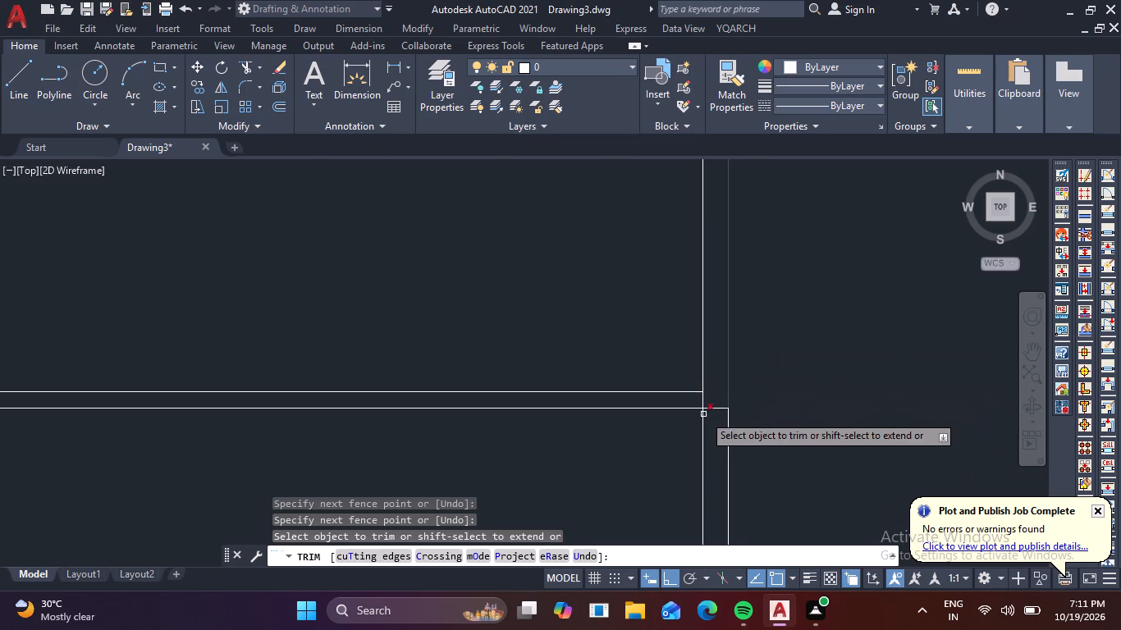
{"action": "left_click", "coordinate": [711, 407]}
{"action": "scroll", "coordinate": [711, 400], "scroll_direction": "down", "scroll_amount": 3}
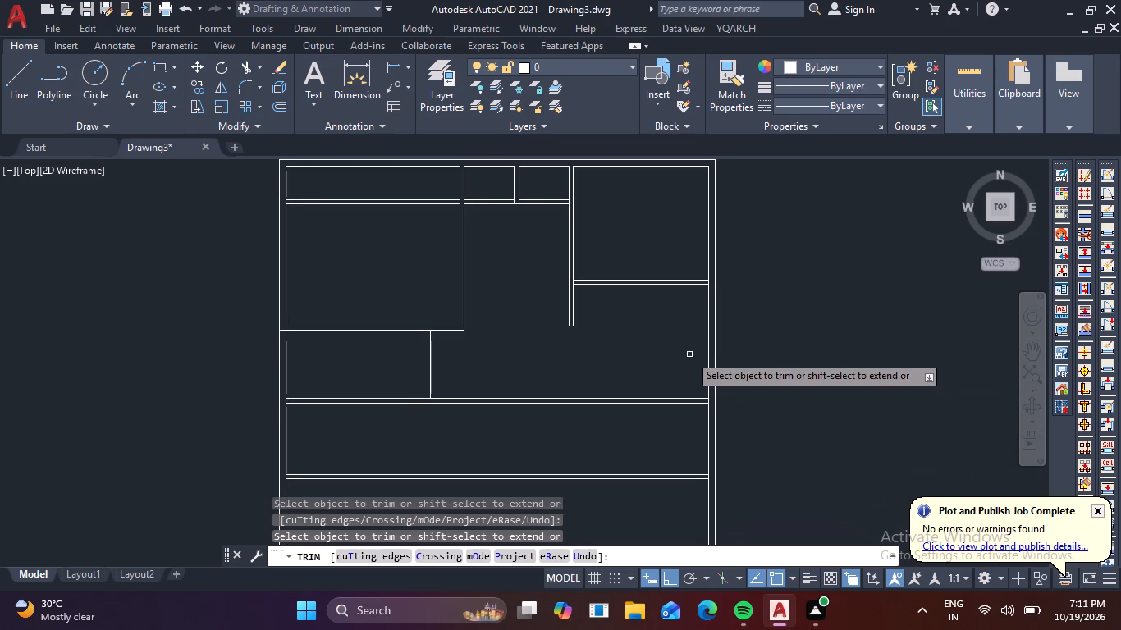
Extend both faces of the vertical partition beside the right-hand room down to the upper of the two full-width cross walls.
{"action": "middle_click_drag", "start_coordinate": [688, 353], "coordinate": [707, 423]}
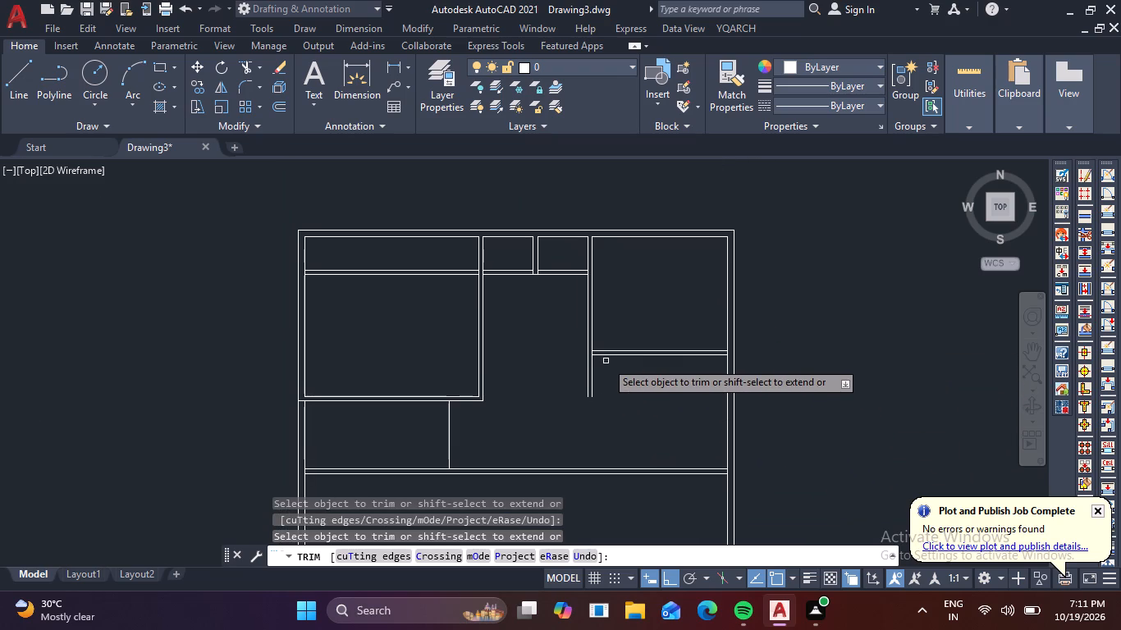
{"action": "scroll", "coordinate": [606, 361], "scroll_direction": "up", "scroll_amount": 1}
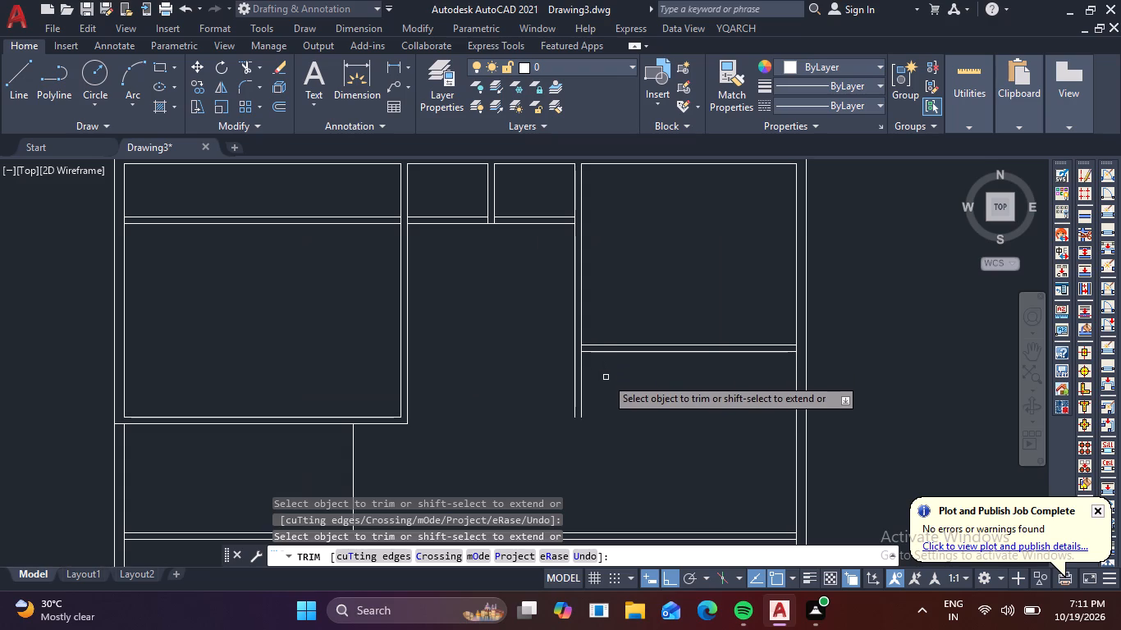
{"action": "left_click_drag", "start_coordinate": [602, 384], "coordinate": [551, 397], "text": "shift"}
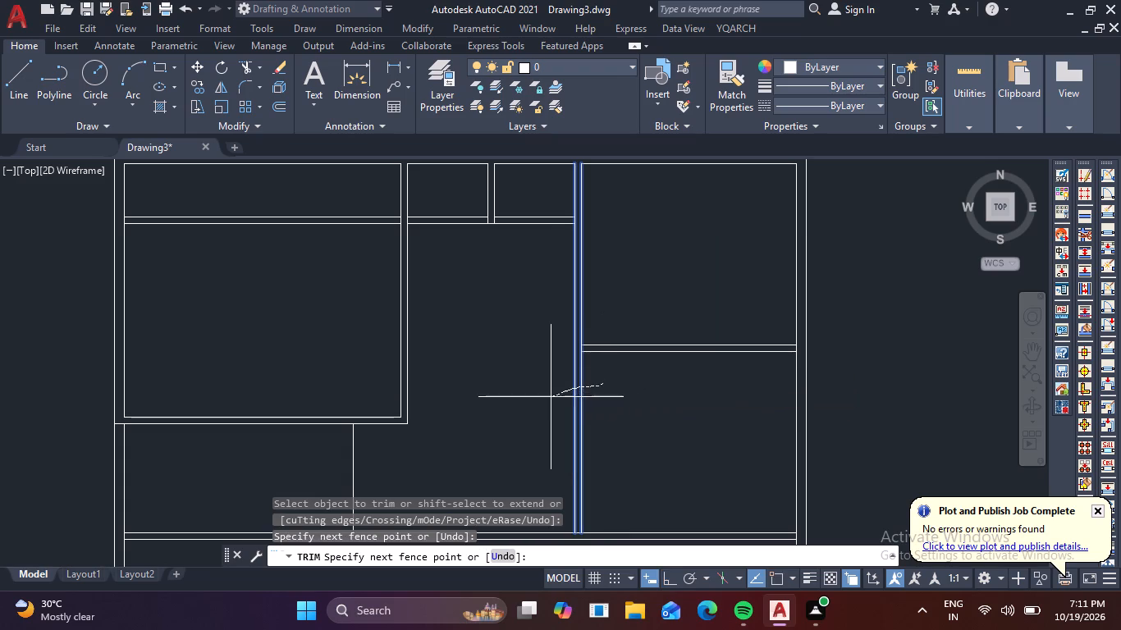
{"action": "left_click_drag", "start_coordinate": [551, 397], "coordinate": [550, 397], "text": "shift"}
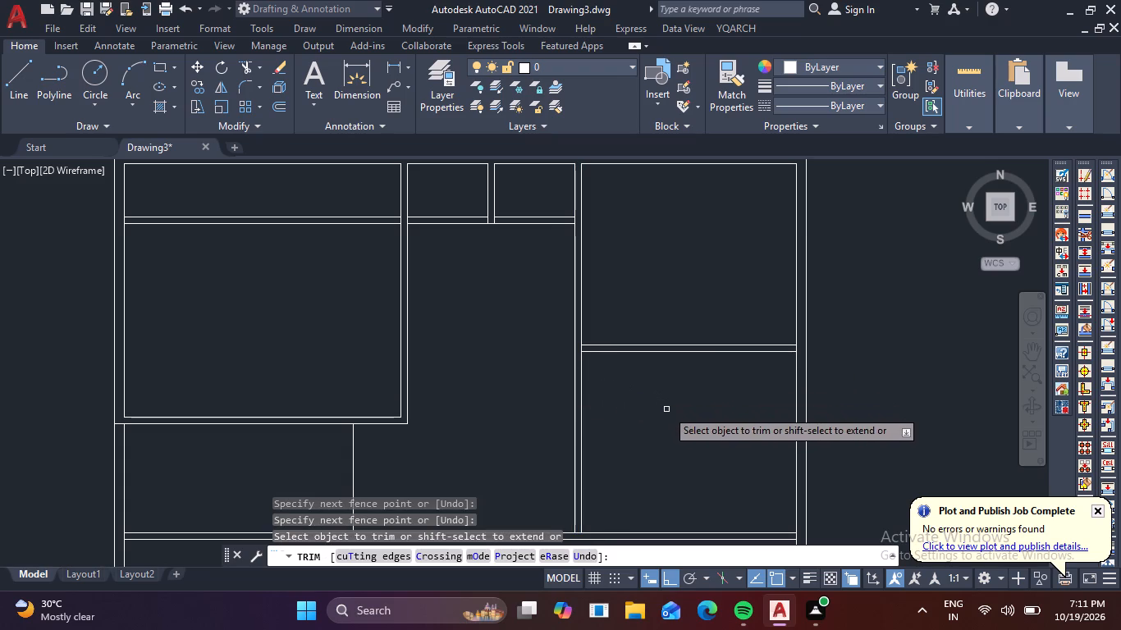
Trim the right outer wall's inner face between the two lines of each full-width cross wall to open both junctions.
{"action": "middle_click_drag", "start_coordinate": [668, 418], "coordinate": [698, 274]}
{"action": "middle_click_drag", "start_coordinate": [707, 436], "coordinate": [695, 365]}
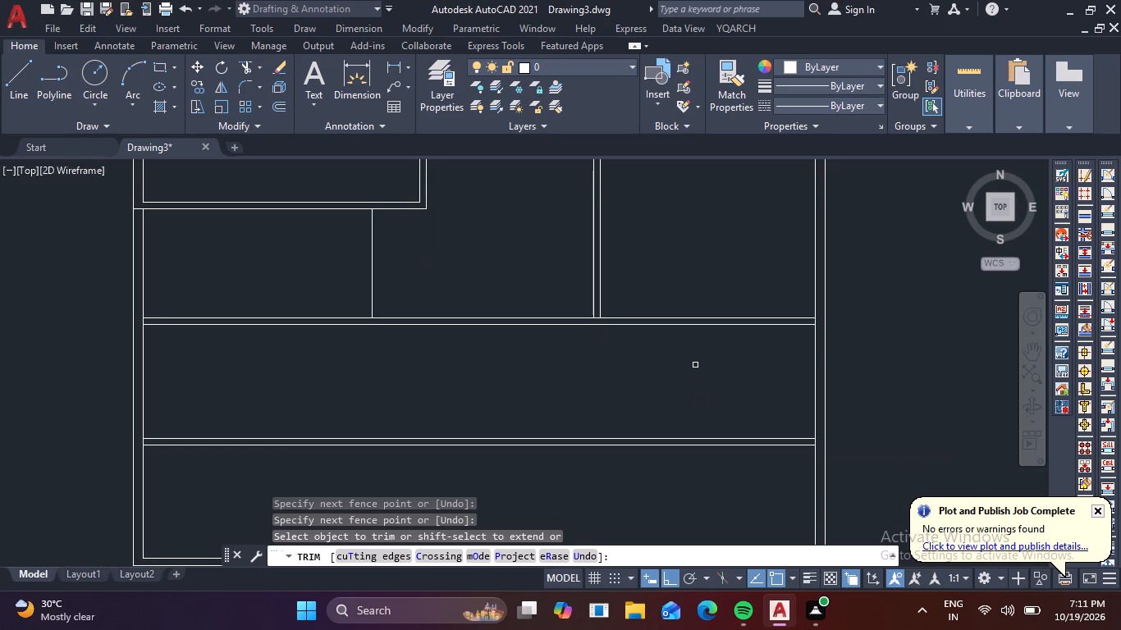
{"action": "scroll", "coordinate": [695, 365], "scroll_direction": "down", "scroll_amount": 1}
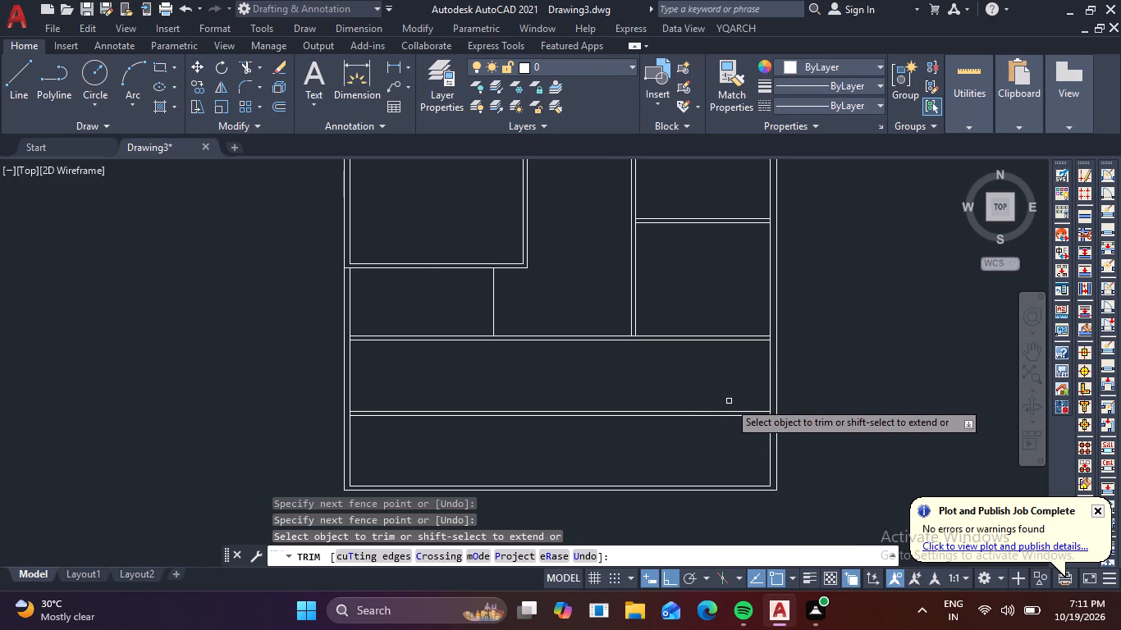
{"action": "scroll", "coordinate": [766, 356], "scroll_direction": "up", "scroll_amount": 2}
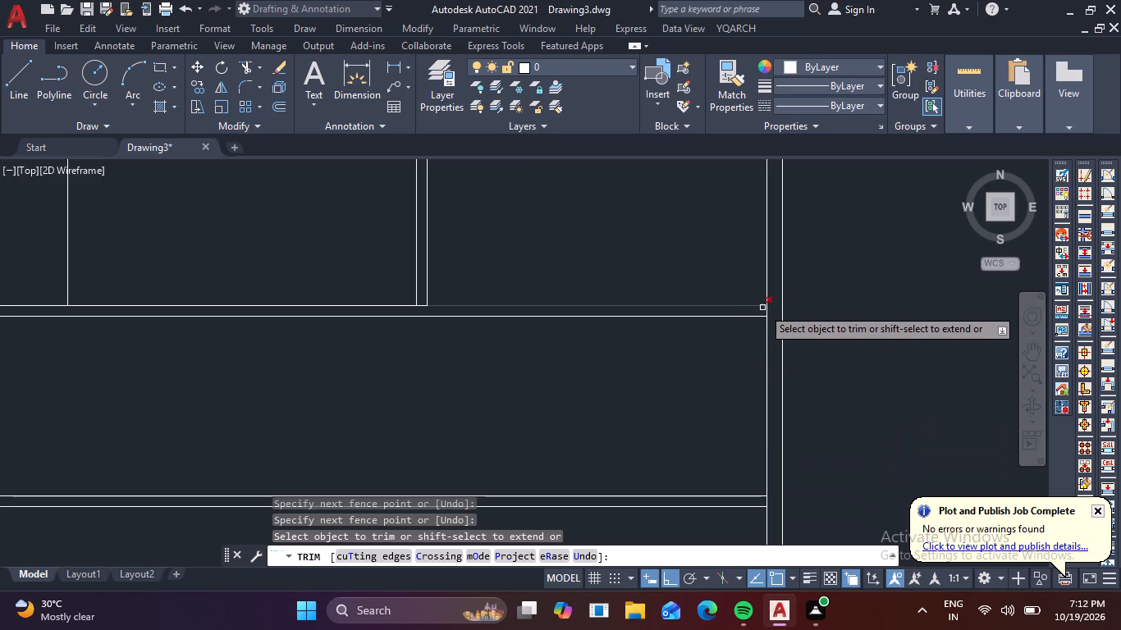
{"action": "scroll", "coordinate": [765, 310], "scroll_direction": "up", "scroll_amount": 3}
{"action": "left_click", "coordinate": [765, 310]}
{"action": "left_click", "coordinate": [721, 317]}
{"action": "scroll", "coordinate": [721, 317], "scroll_direction": "down", "scroll_amount": 3}
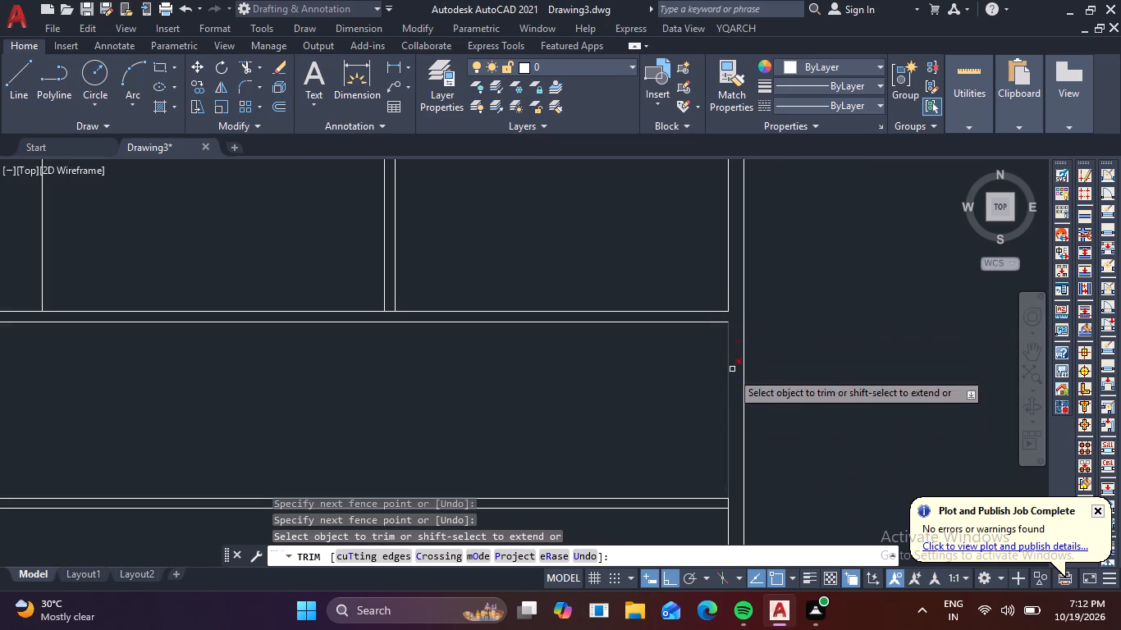
{"action": "scroll", "coordinate": [750, 477], "scroll_direction": "down", "scroll_amount": 1}
{"action": "middle_click_drag", "start_coordinate": [766, 474], "coordinate": [762, 363]}
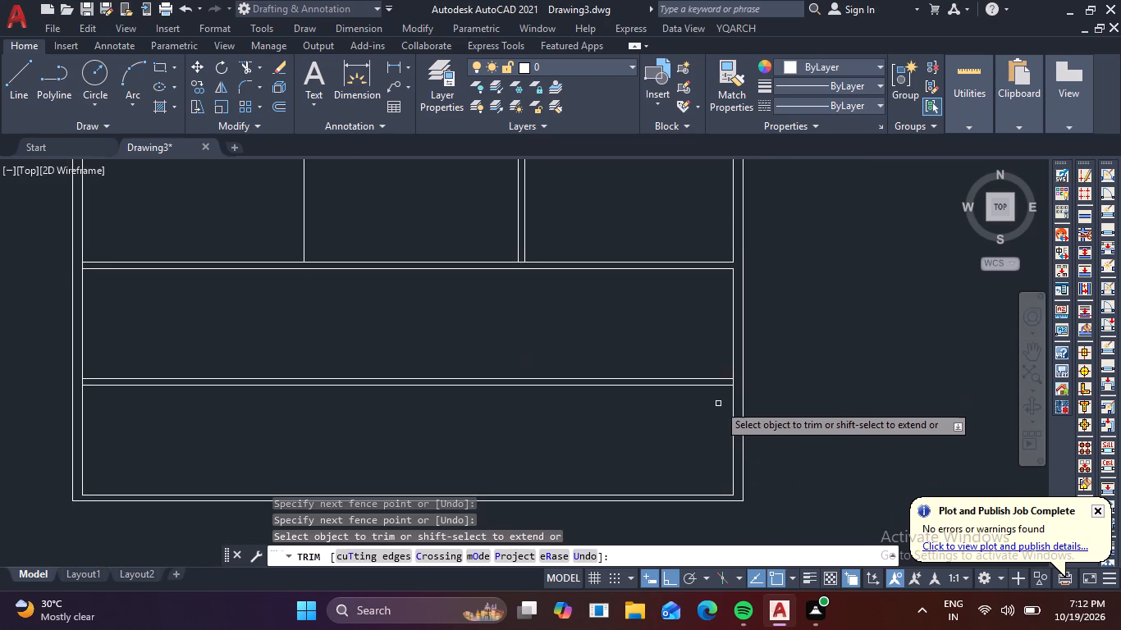
{"action": "scroll", "coordinate": [718, 403], "scroll_direction": "up", "scroll_amount": 3}
{"action": "left_click", "coordinate": [734, 327]}
{"action": "left_click", "coordinate": [775, 322]}
{"action": "scroll", "coordinate": [775, 322], "scroll_direction": "down", "scroll_amount": 3}
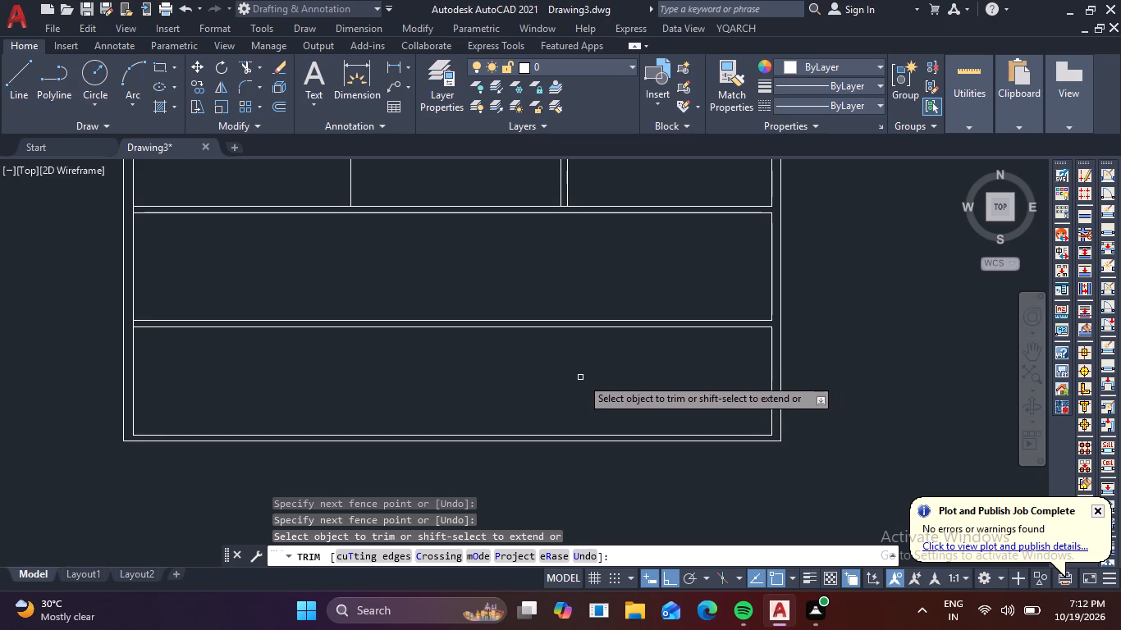
{"action": "middle_click_drag", "start_coordinate": [591, 379], "coordinate": [669, 470]}
{"action": "key", "text": "Escape"}
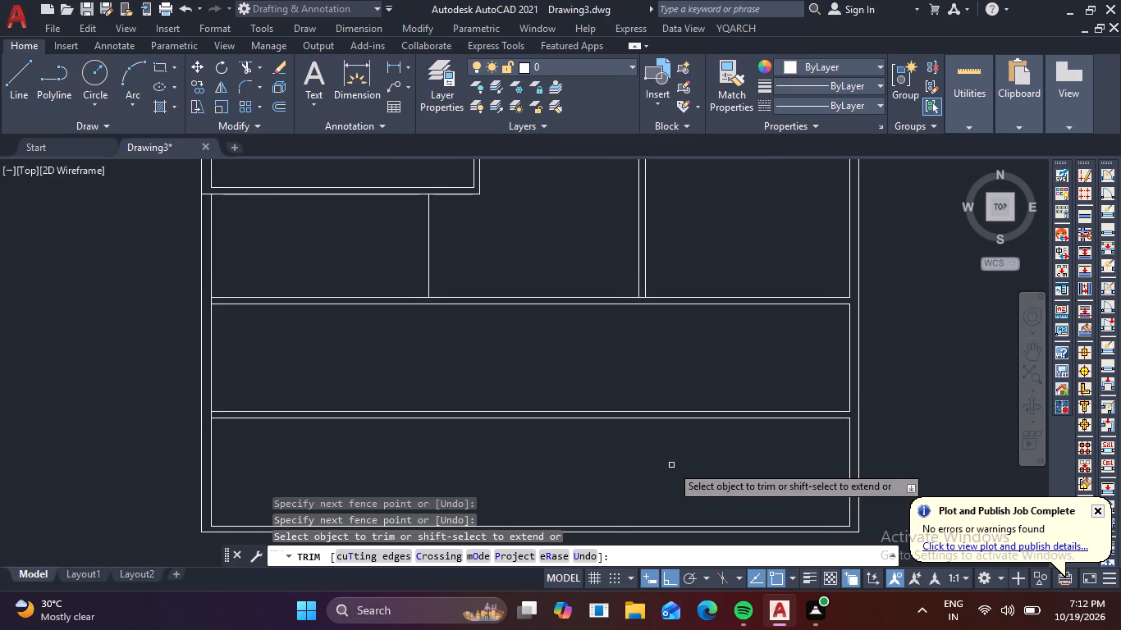
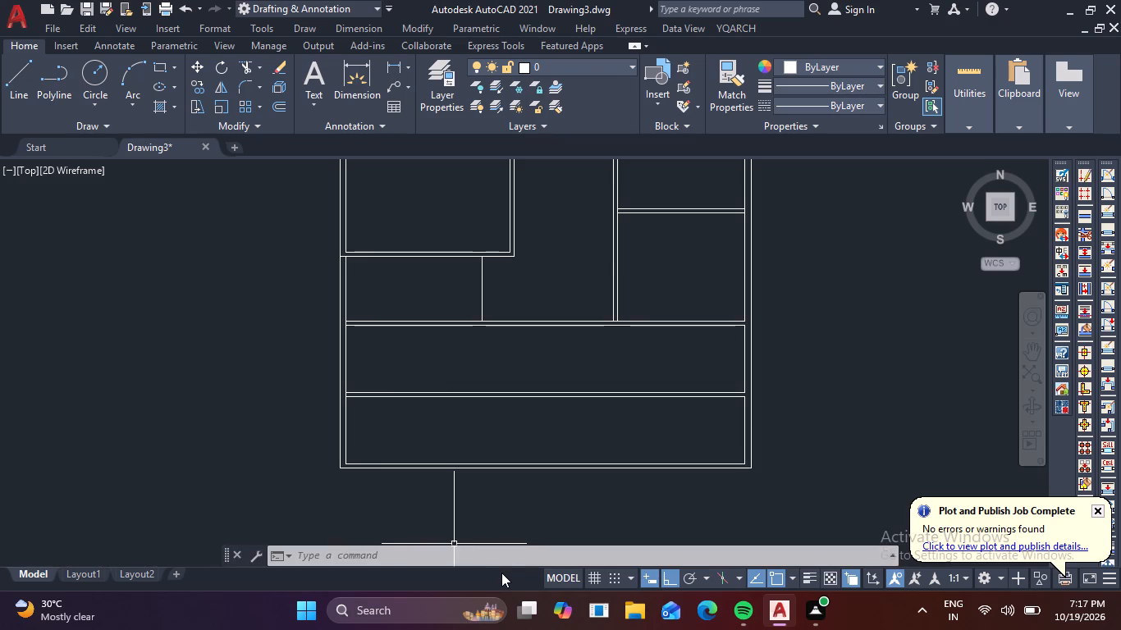
Offset the outer line of the plan's bottom wall 20' downward, outside the building.
{"action": "middle_click_drag", "start_coordinate": [640, 485], "coordinate": [642, 411]}
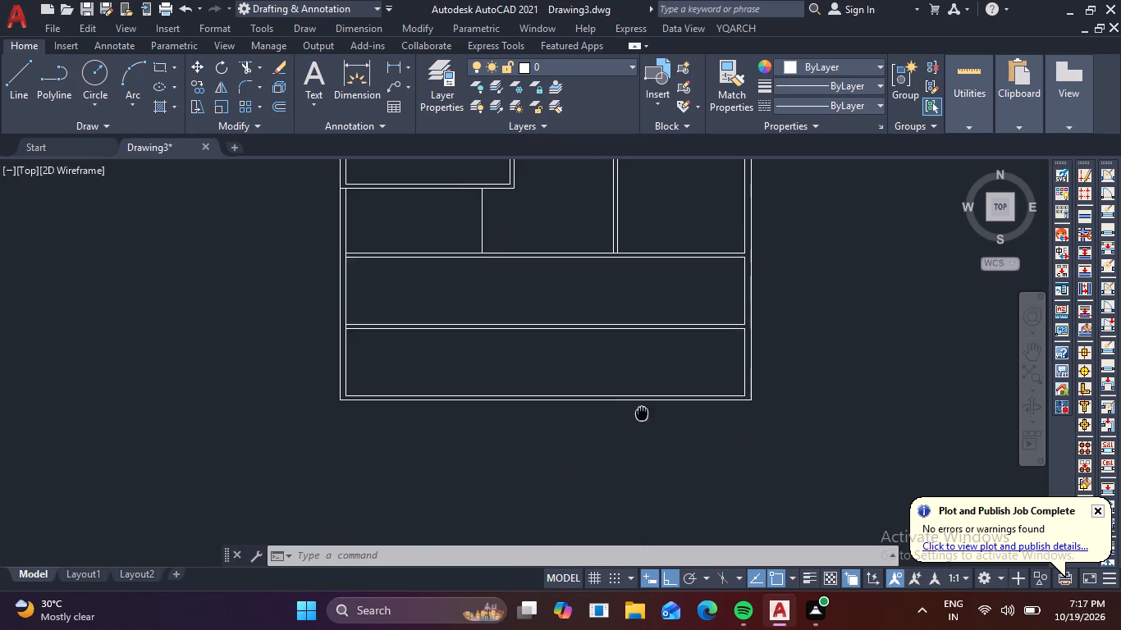
{"action": "middle_click_drag", "start_coordinate": [642, 411], "coordinate": [643, 400]}
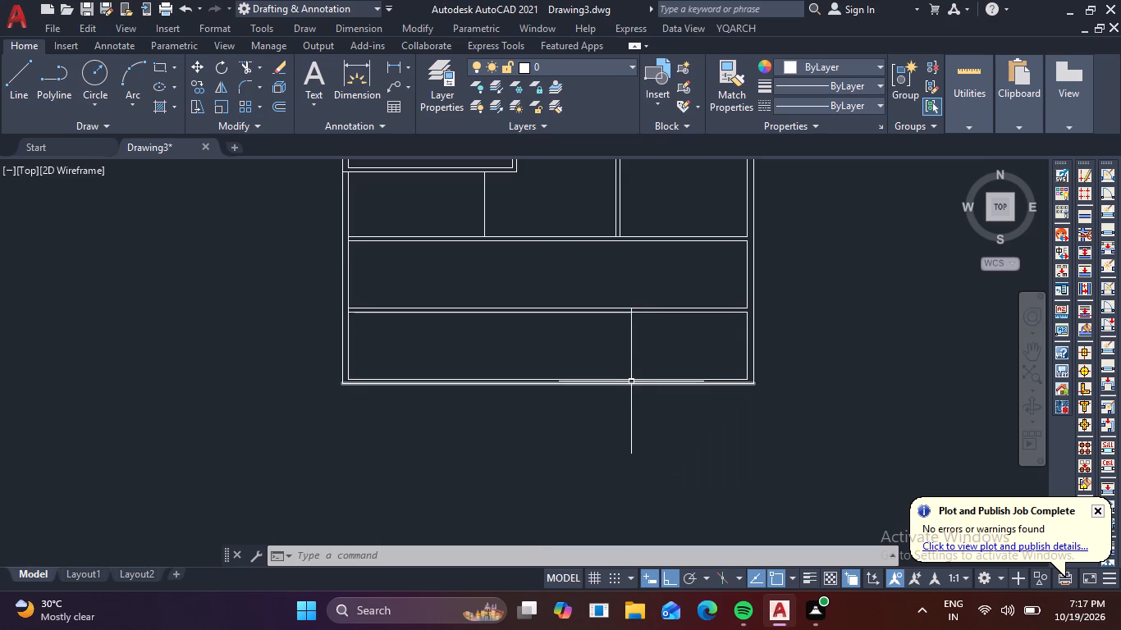
{"action": "key", "text": "o"}
{"action": "key", "text": "Return"}
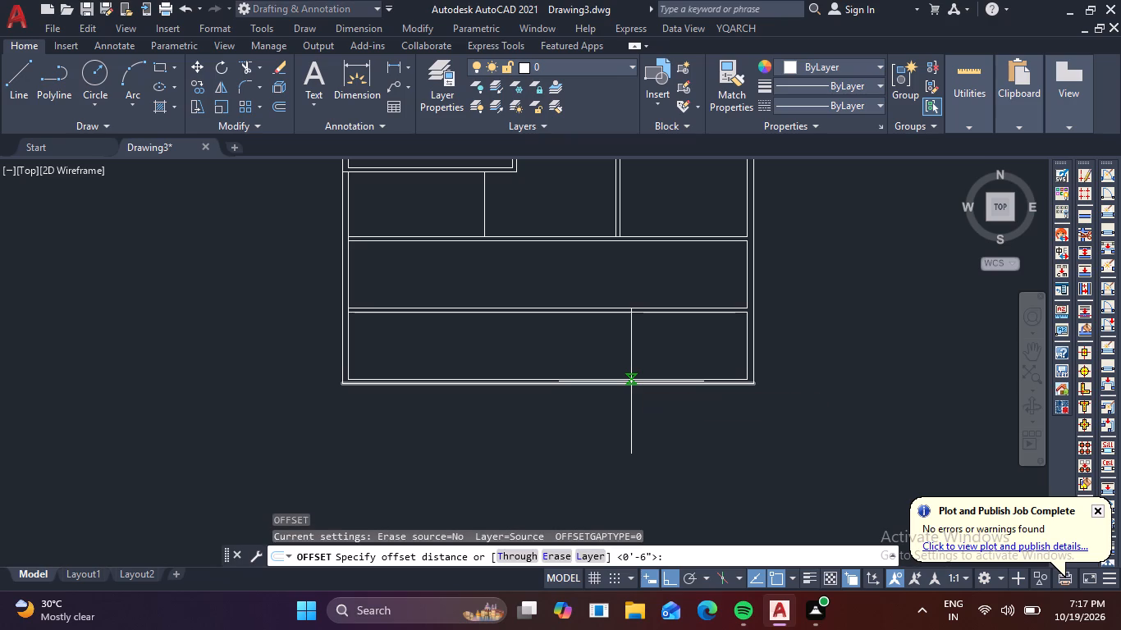
{"action": "key", "text": "2"}
{"action": "type", "text": "0'"}
{"action": "key", "text": "space"}
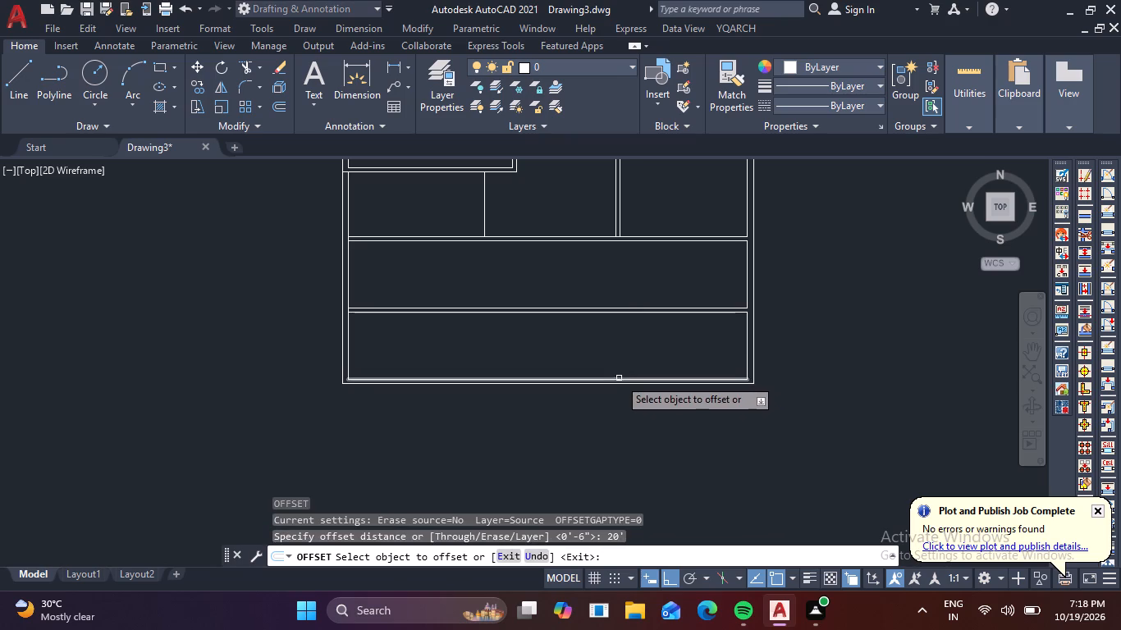
{"action": "left_click", "coordinate": [620, 385]}
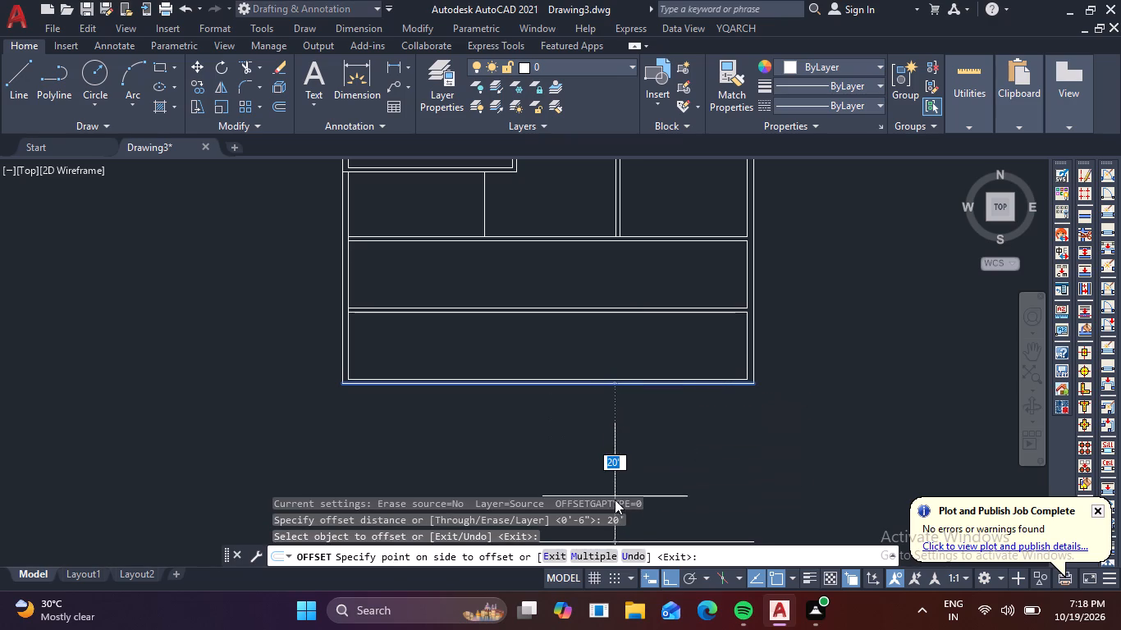
{"action": "left_click", "coordinate": [615, 503]}
{"action": "left_click", "coordinate": [627, 480]}
Offset the new lowest line 9" downward to form the second face of an outer wall.
{"action": "middle_click_drag", "start_coordinate": [629, 479], "coordinate": [685, 355]}
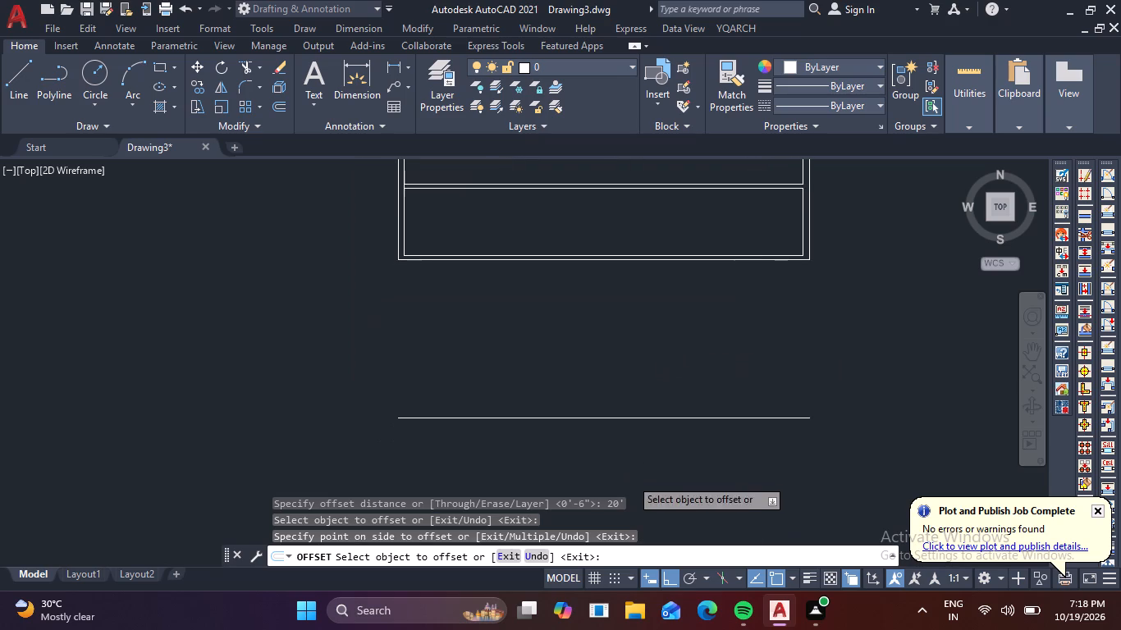
{"action": "left_click", "coordinate": [677, 418]}
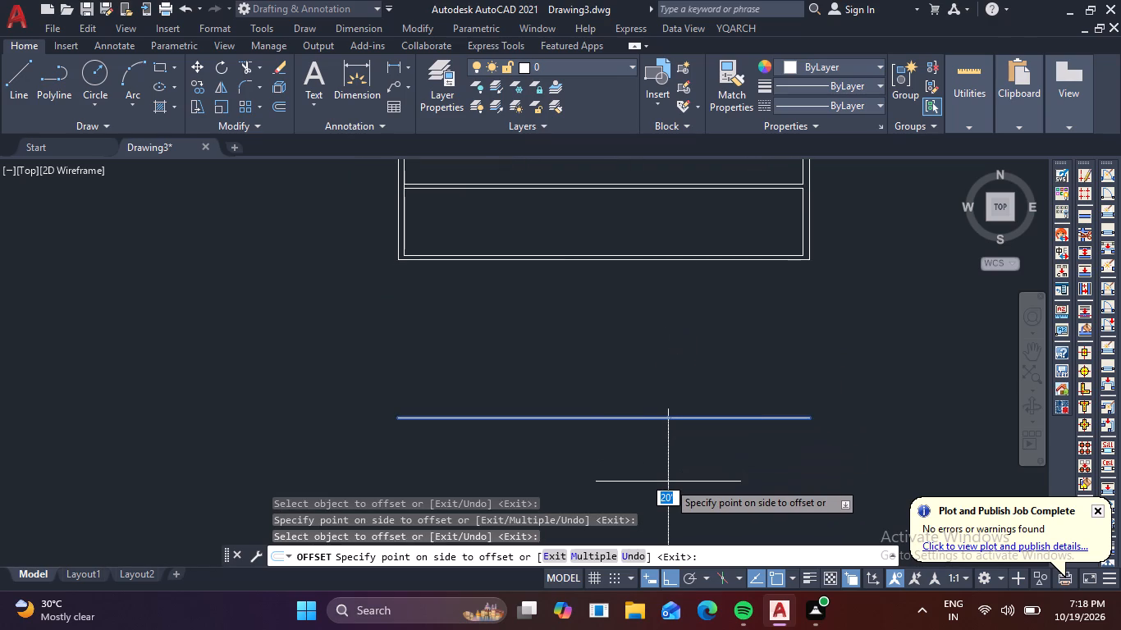
{"action": "type", "text": "9"}
{"action": "key", "text": "space"}
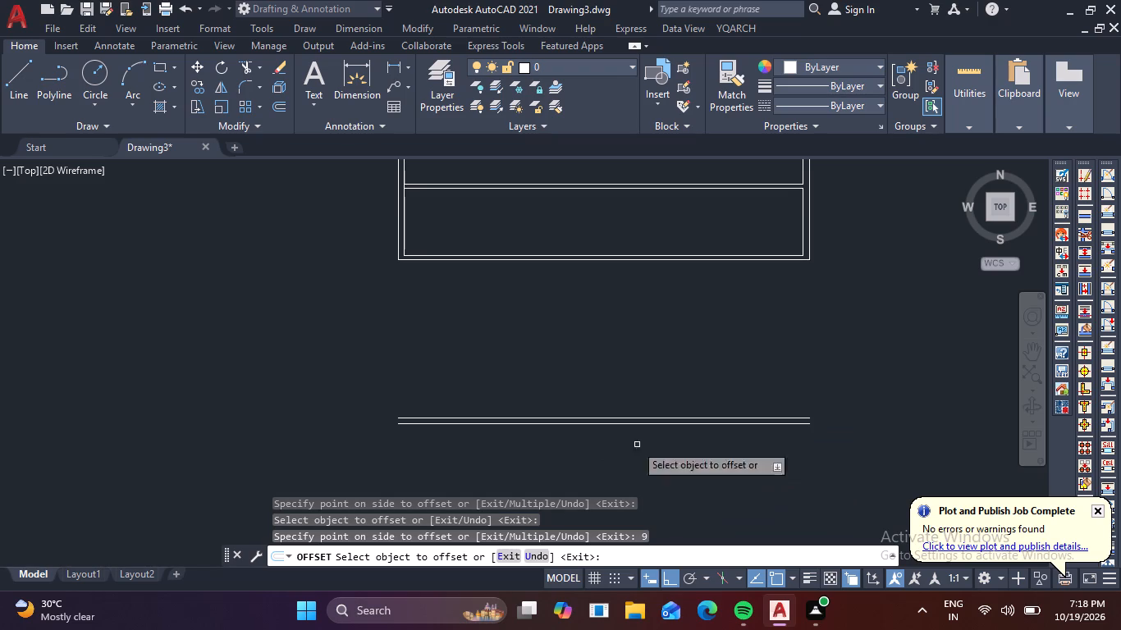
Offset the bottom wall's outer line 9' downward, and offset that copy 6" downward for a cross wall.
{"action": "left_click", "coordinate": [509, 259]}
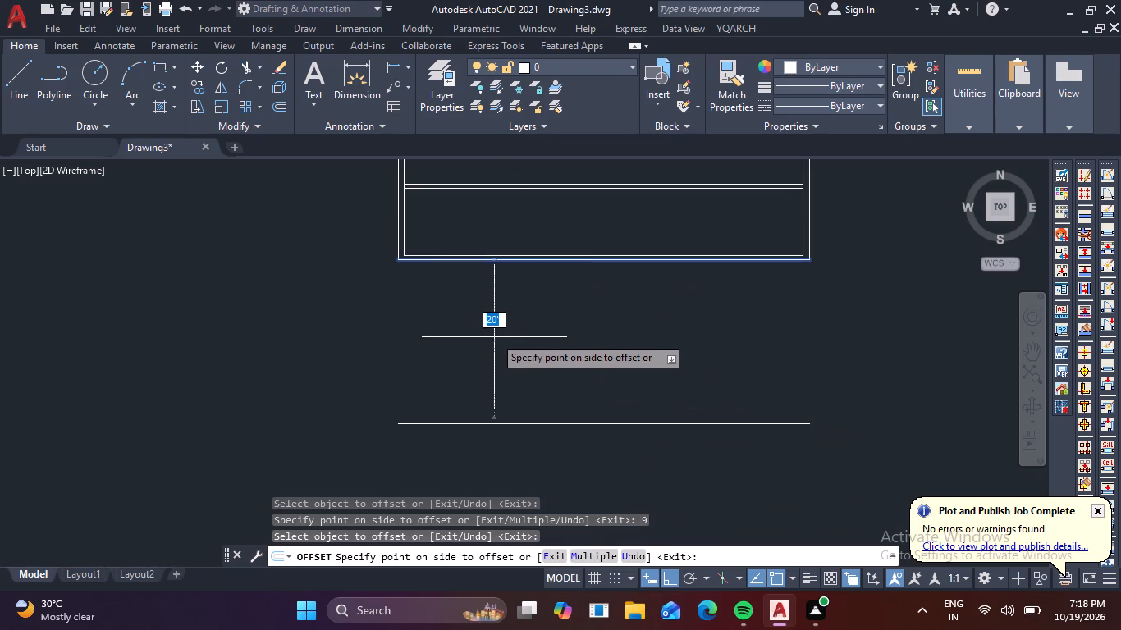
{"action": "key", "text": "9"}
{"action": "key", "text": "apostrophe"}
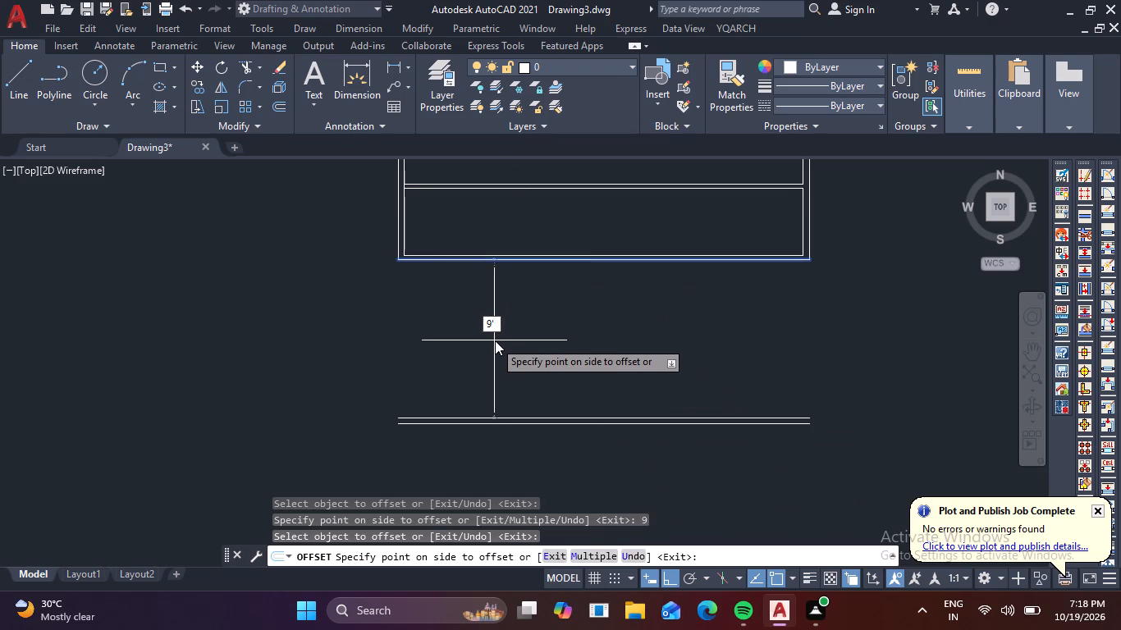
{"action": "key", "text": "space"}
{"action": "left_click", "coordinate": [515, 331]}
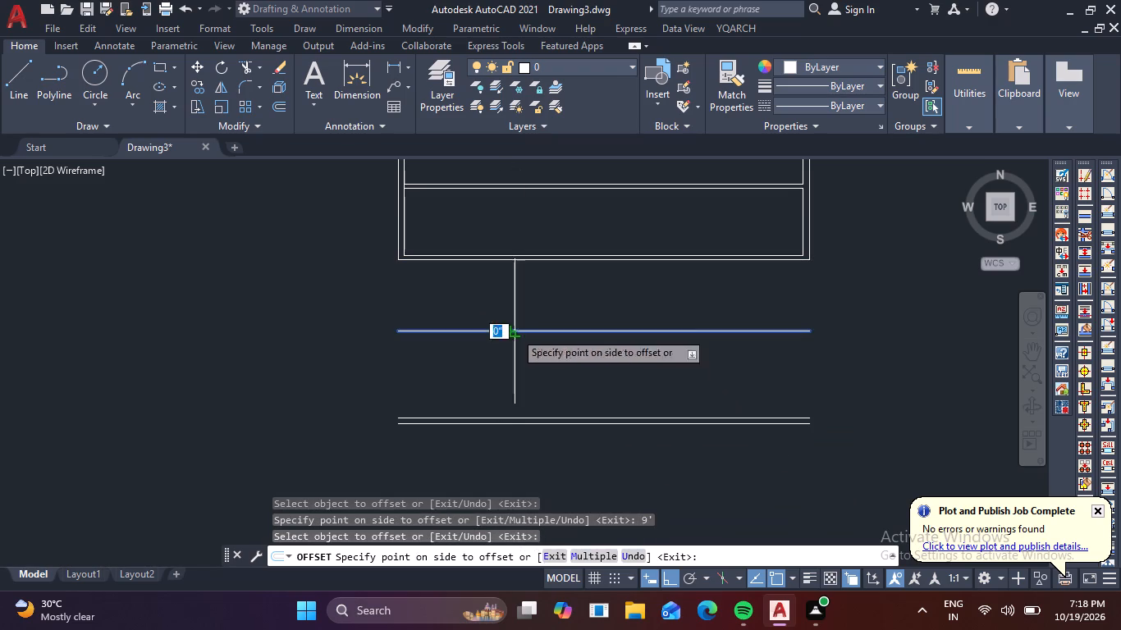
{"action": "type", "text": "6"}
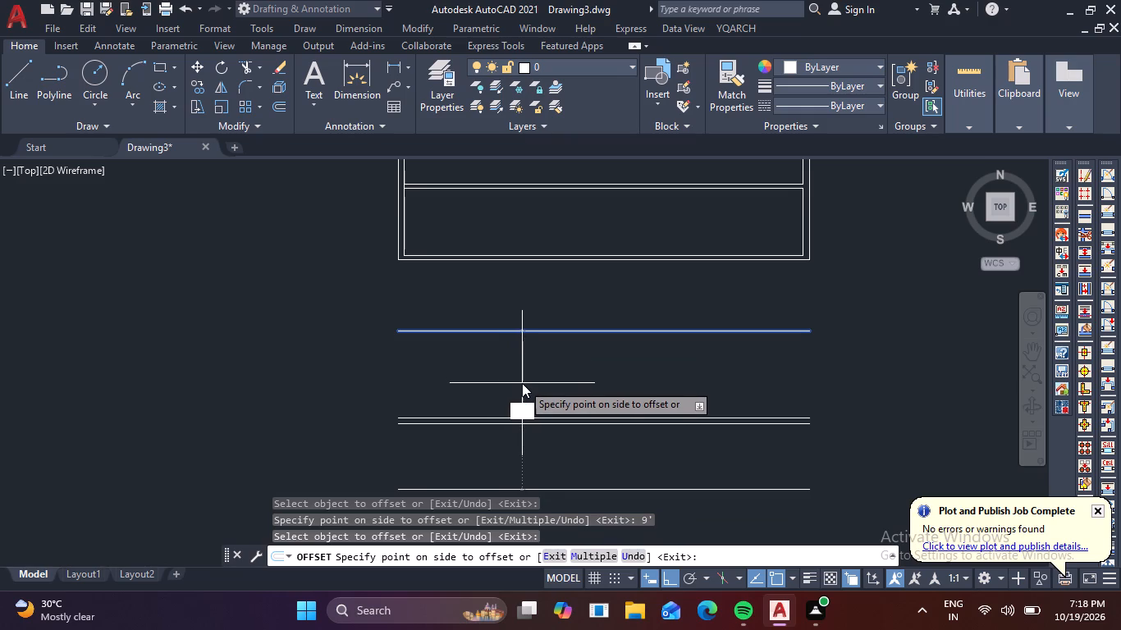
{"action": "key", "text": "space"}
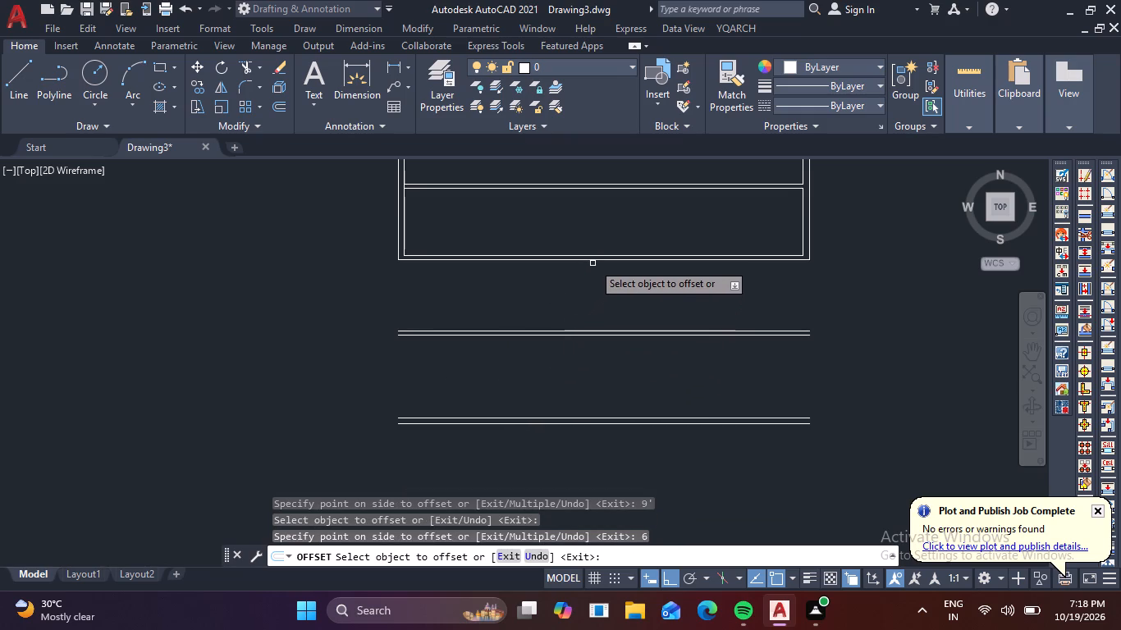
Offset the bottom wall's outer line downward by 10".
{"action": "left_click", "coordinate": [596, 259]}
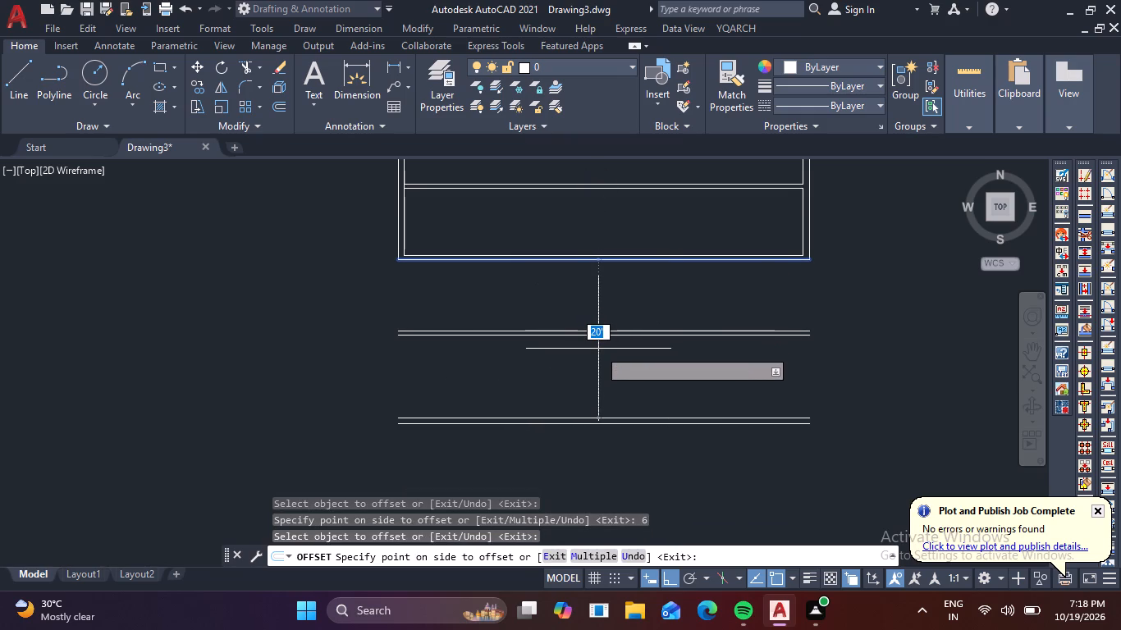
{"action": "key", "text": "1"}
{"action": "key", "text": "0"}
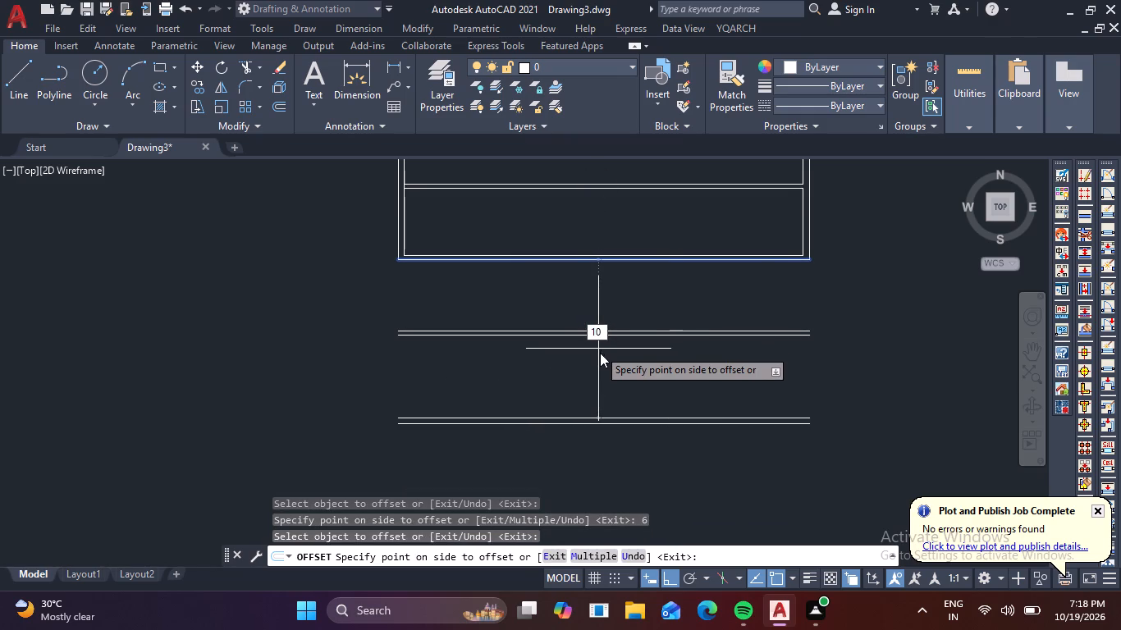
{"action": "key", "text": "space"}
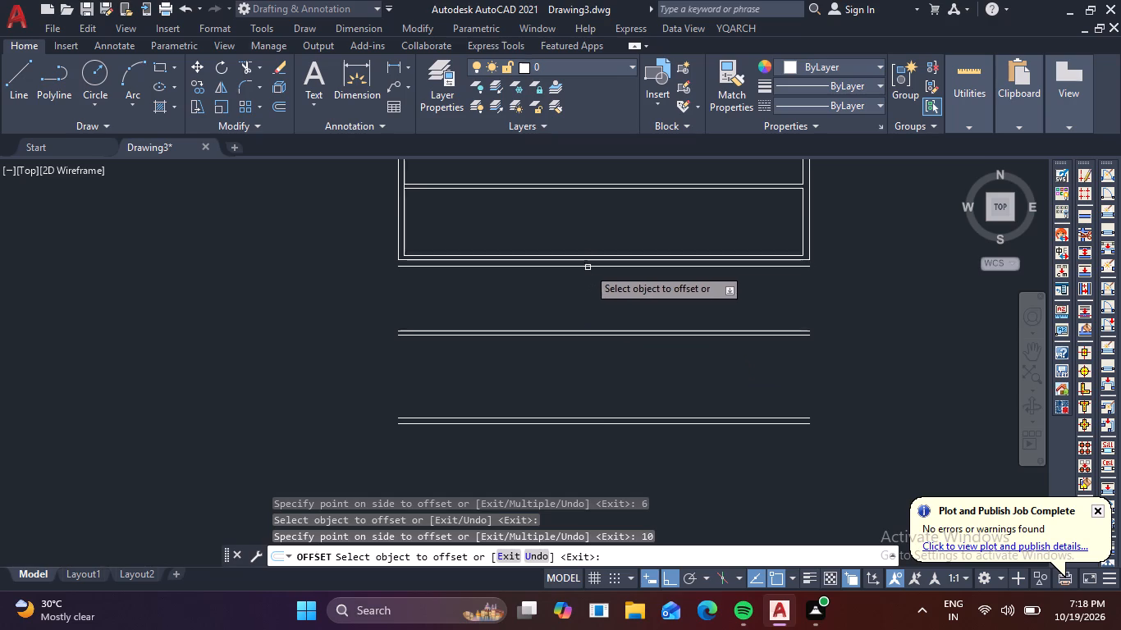
Offset the bottom wall's outer line 10' downward.
{"action": "left_click", "coordinate": [595, 259]}
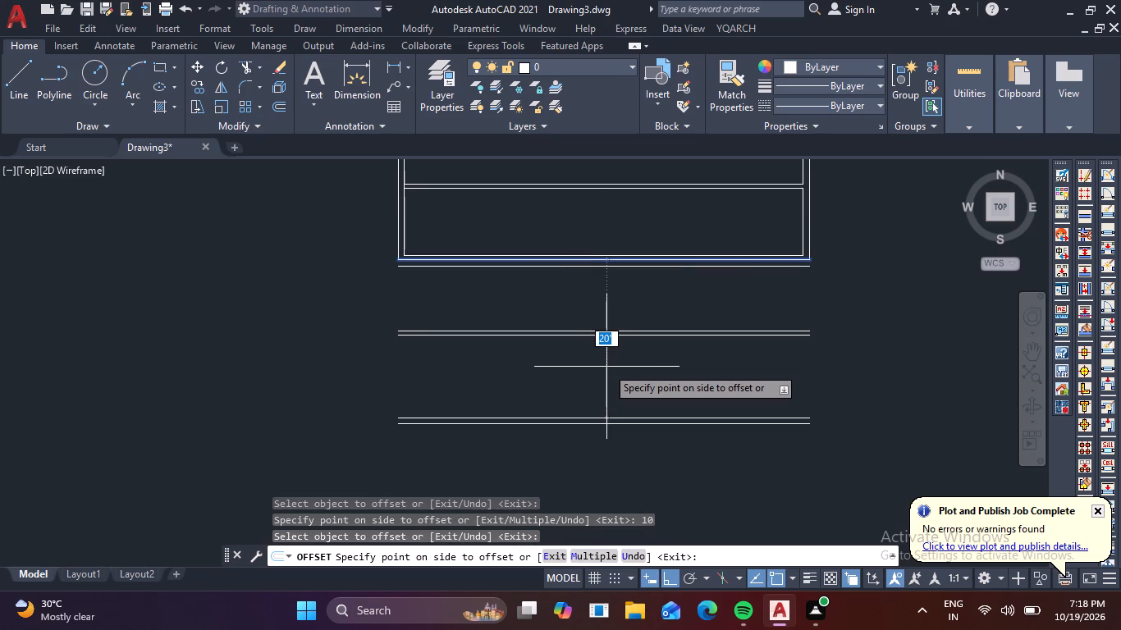
{"action": "key", "text": "1"}
{"action": "type", "text": "0'"}
{"action": "key", "text": "space"}
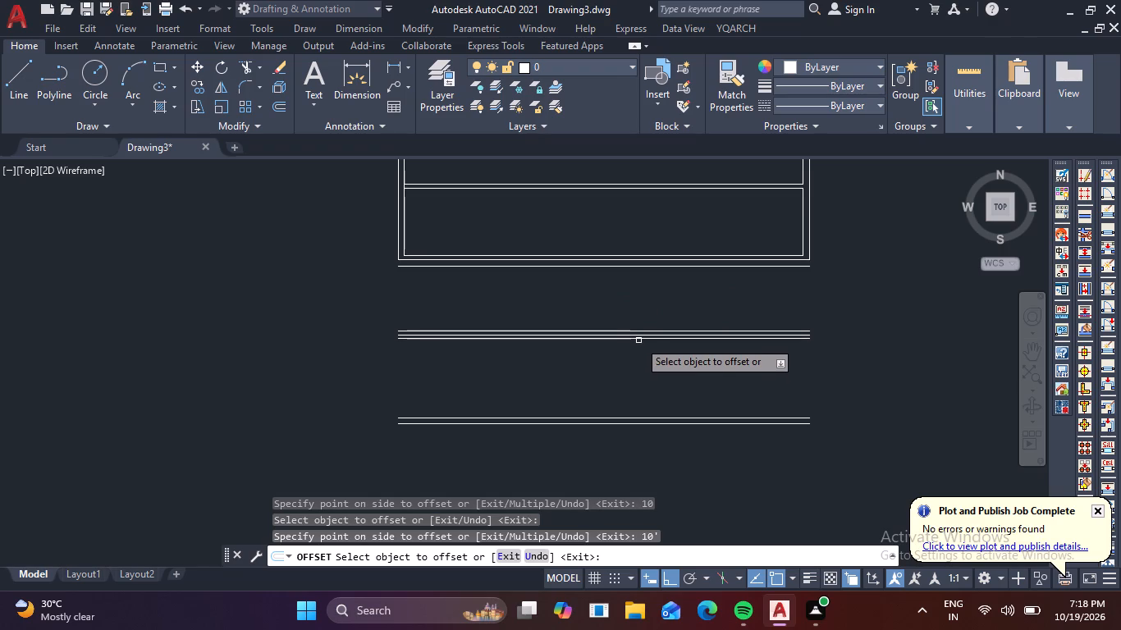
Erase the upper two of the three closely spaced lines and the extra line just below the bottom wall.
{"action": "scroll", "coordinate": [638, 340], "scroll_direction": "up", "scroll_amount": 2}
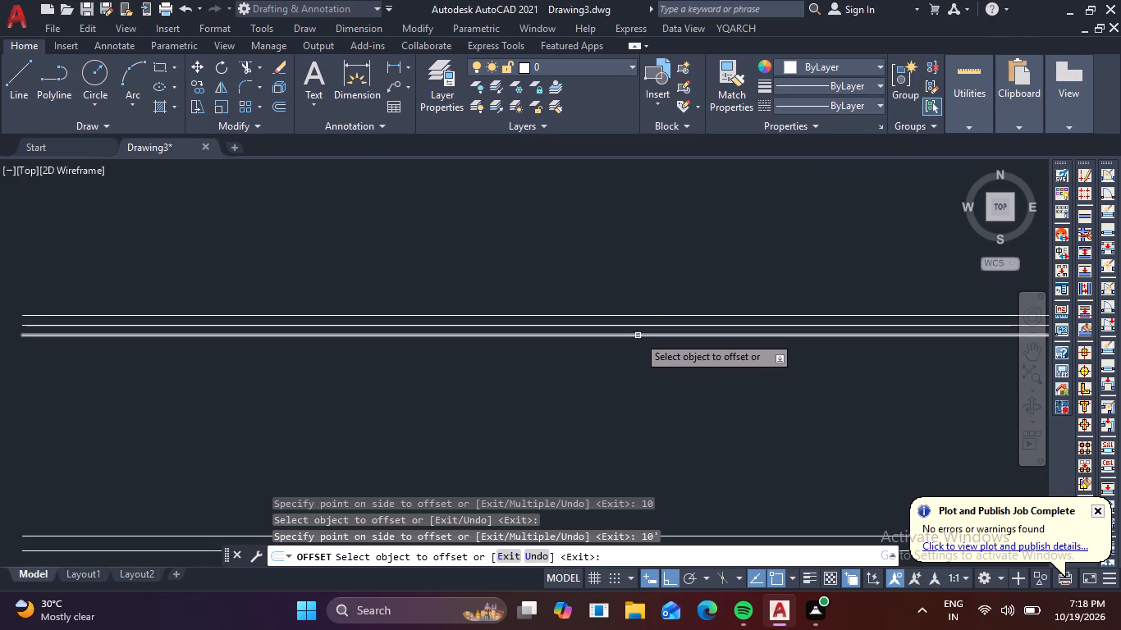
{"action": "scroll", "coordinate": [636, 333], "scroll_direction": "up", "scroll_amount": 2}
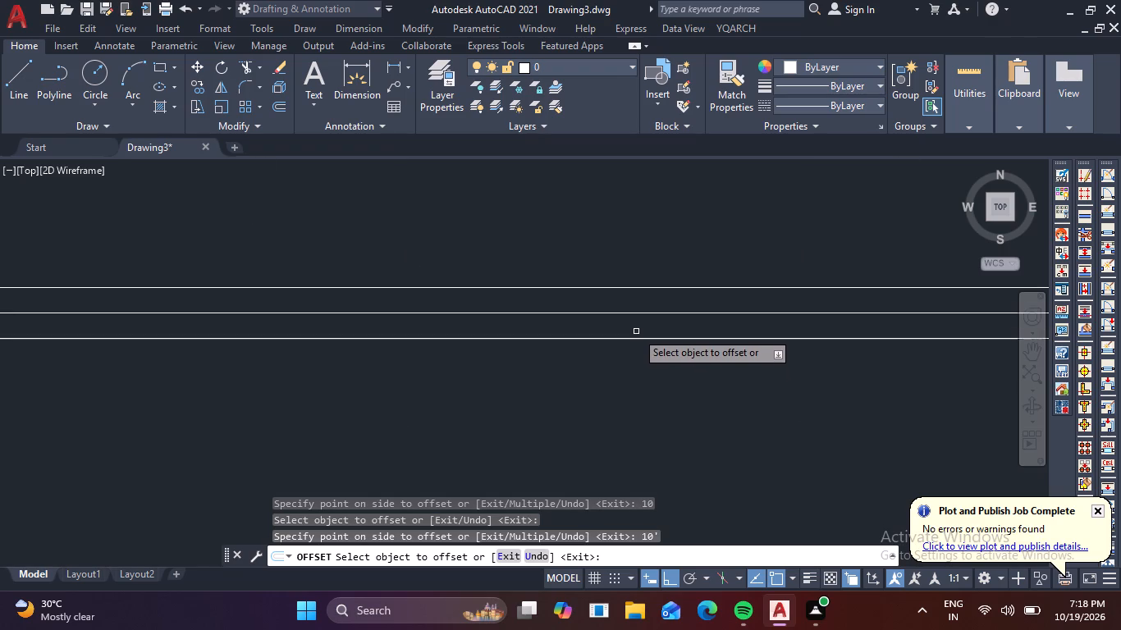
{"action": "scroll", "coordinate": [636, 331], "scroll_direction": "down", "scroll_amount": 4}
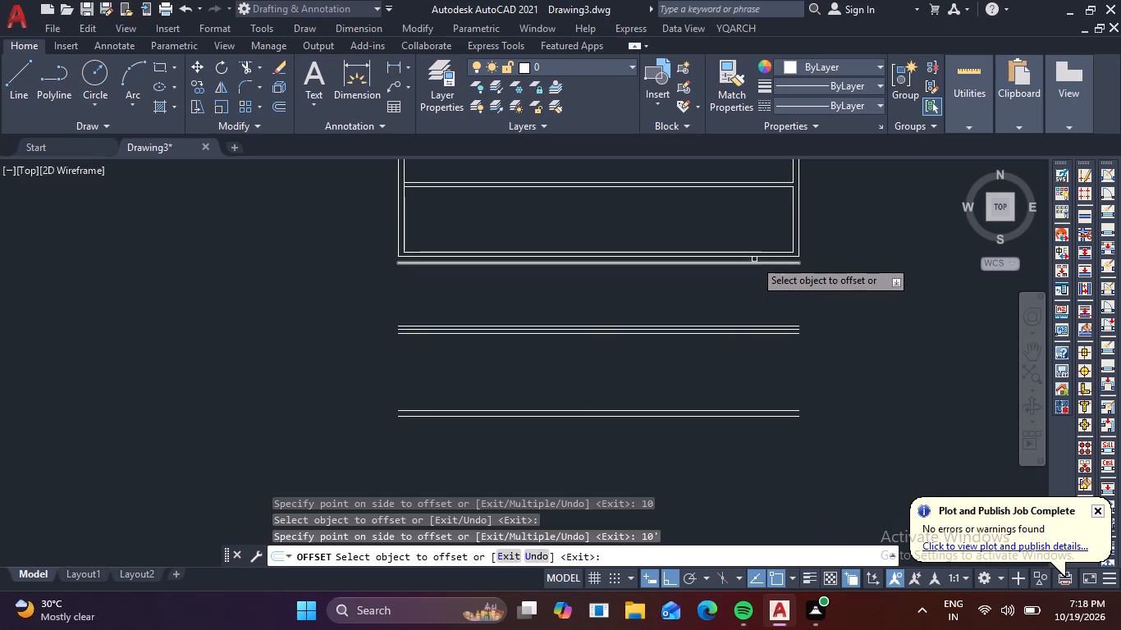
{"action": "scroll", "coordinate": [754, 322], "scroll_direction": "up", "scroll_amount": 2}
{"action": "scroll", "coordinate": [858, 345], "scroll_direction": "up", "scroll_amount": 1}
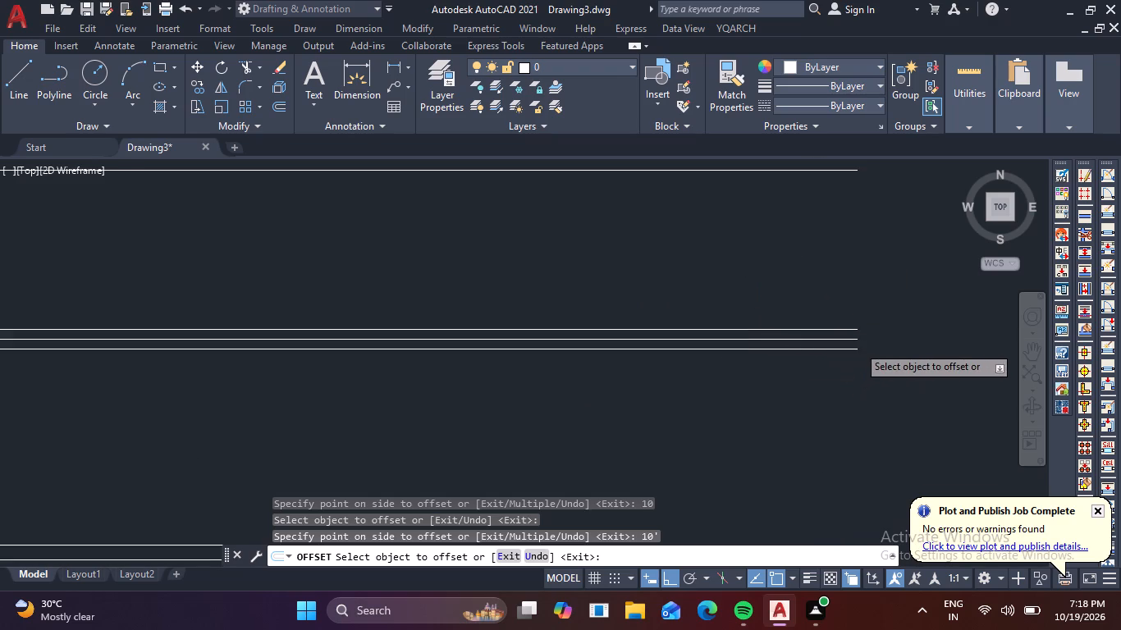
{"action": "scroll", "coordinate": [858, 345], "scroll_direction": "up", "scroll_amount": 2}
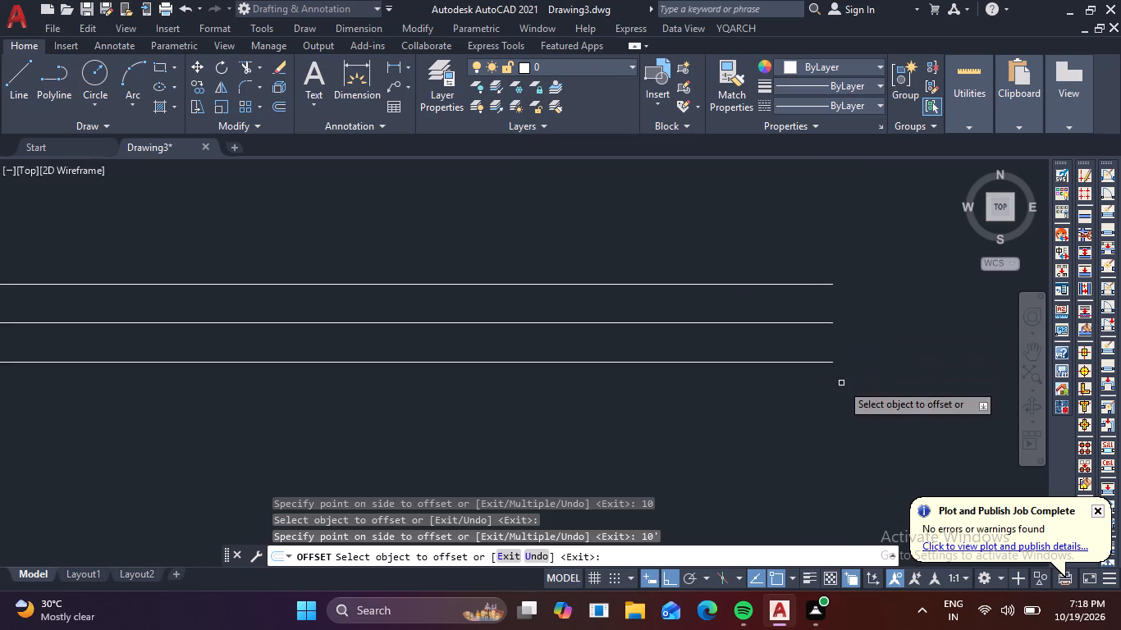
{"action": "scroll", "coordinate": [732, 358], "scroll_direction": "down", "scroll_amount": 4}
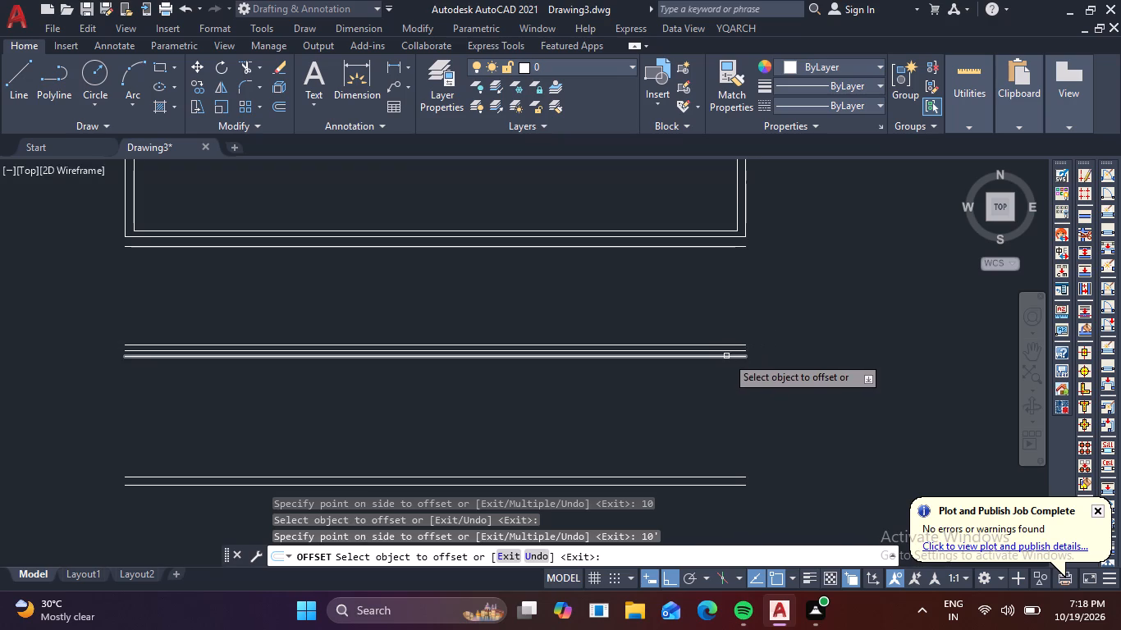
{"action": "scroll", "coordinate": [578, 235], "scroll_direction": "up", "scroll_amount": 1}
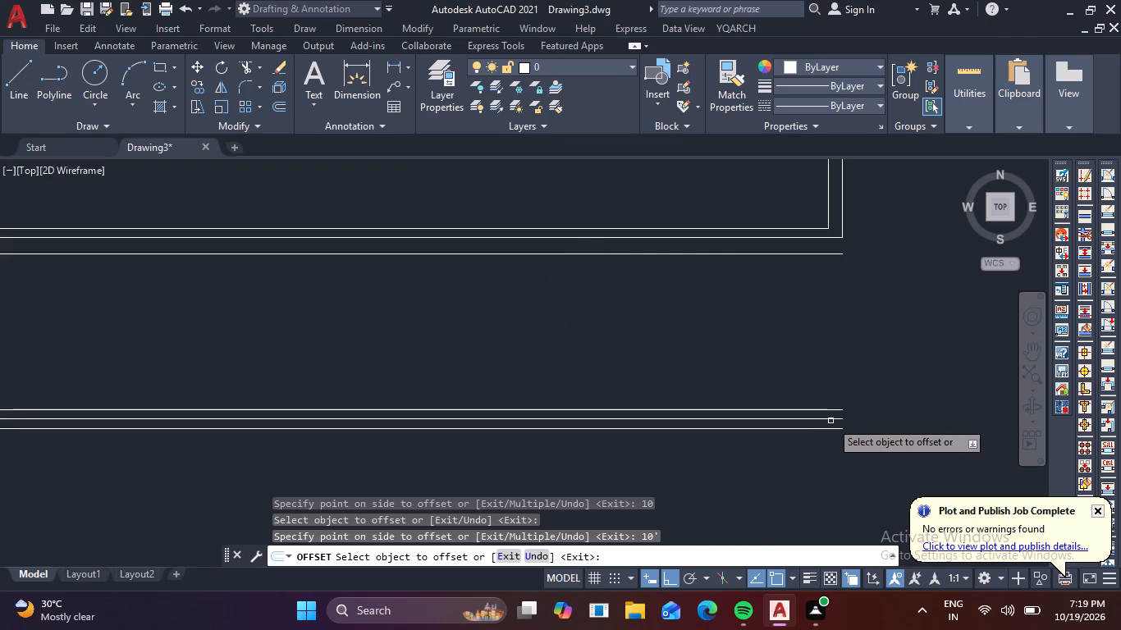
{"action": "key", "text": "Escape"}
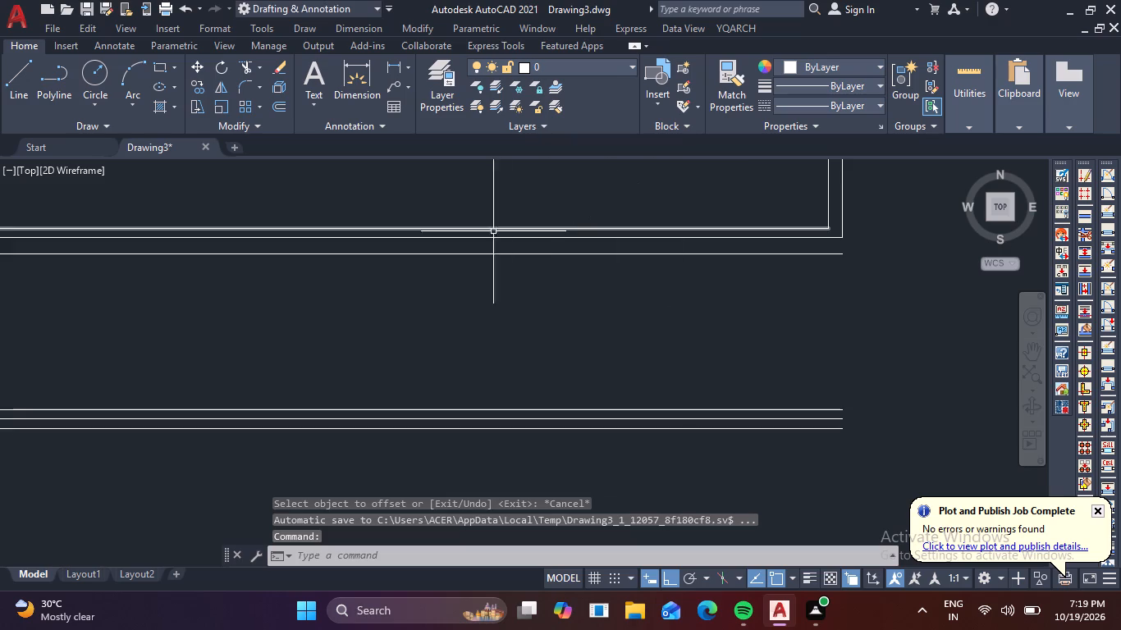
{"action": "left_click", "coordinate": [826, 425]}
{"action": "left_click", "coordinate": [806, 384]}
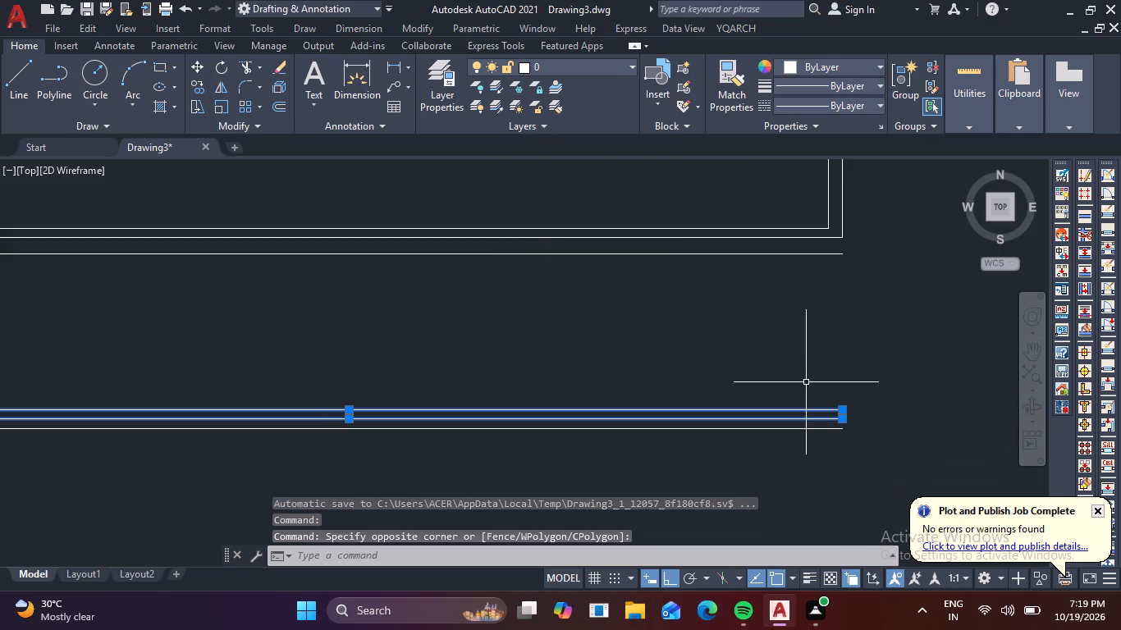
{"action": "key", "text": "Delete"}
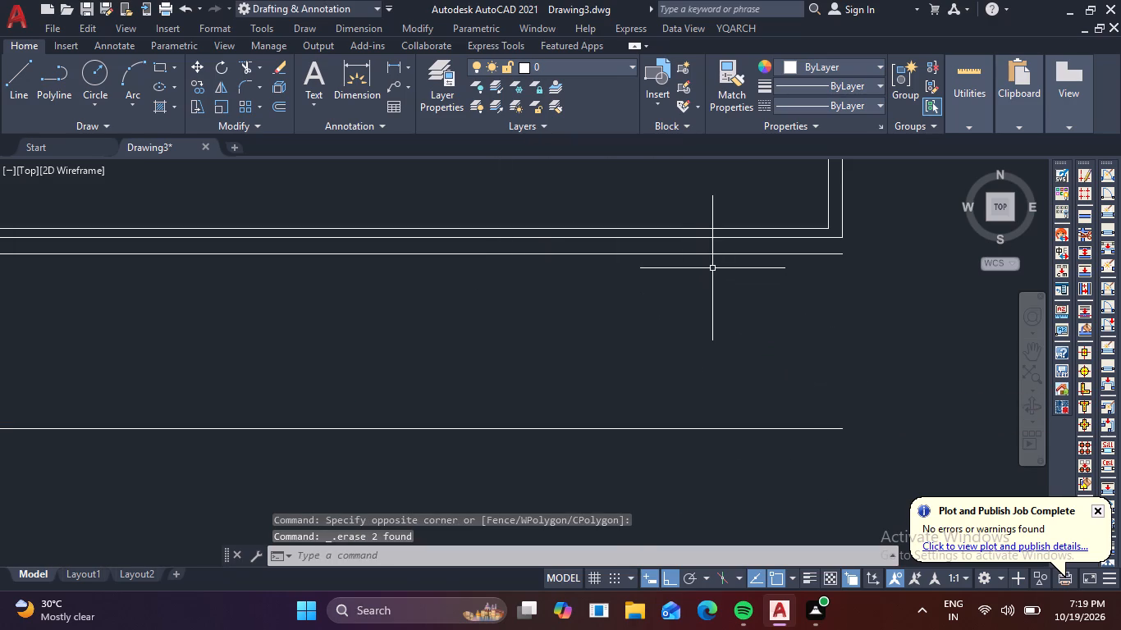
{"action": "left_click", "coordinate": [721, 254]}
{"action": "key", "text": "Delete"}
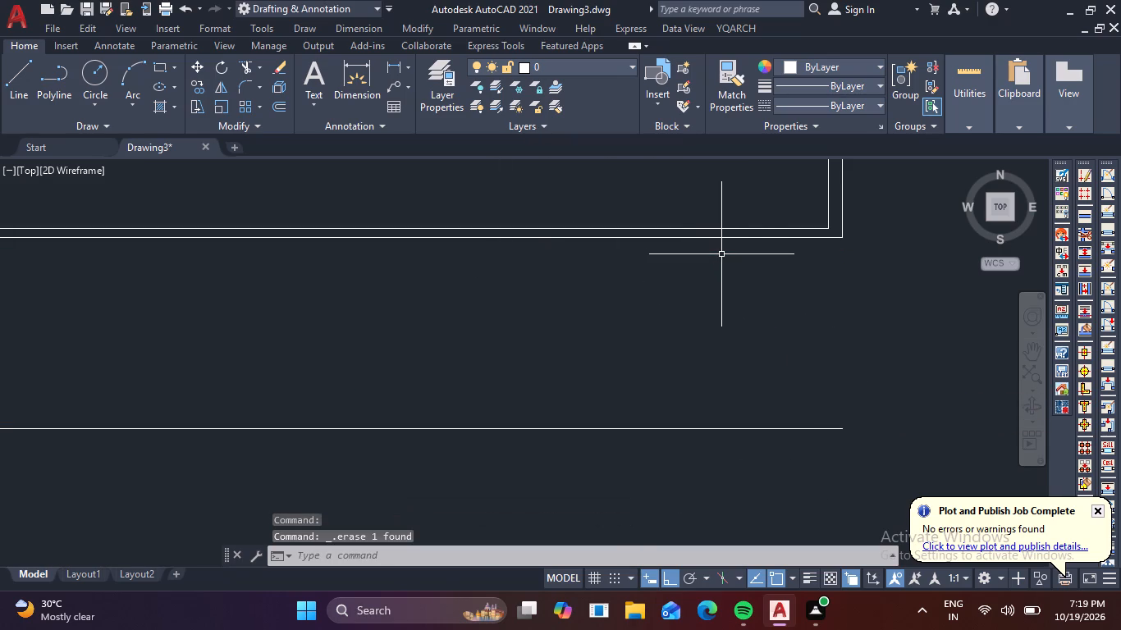
Offset the remaining line 10' below the bottom wall by 6" downward to form a cross wall.
{"action": "key", "text": "p"}
{"action": "key", "text": "Escape"}
{"action": "key", "text": "o"}
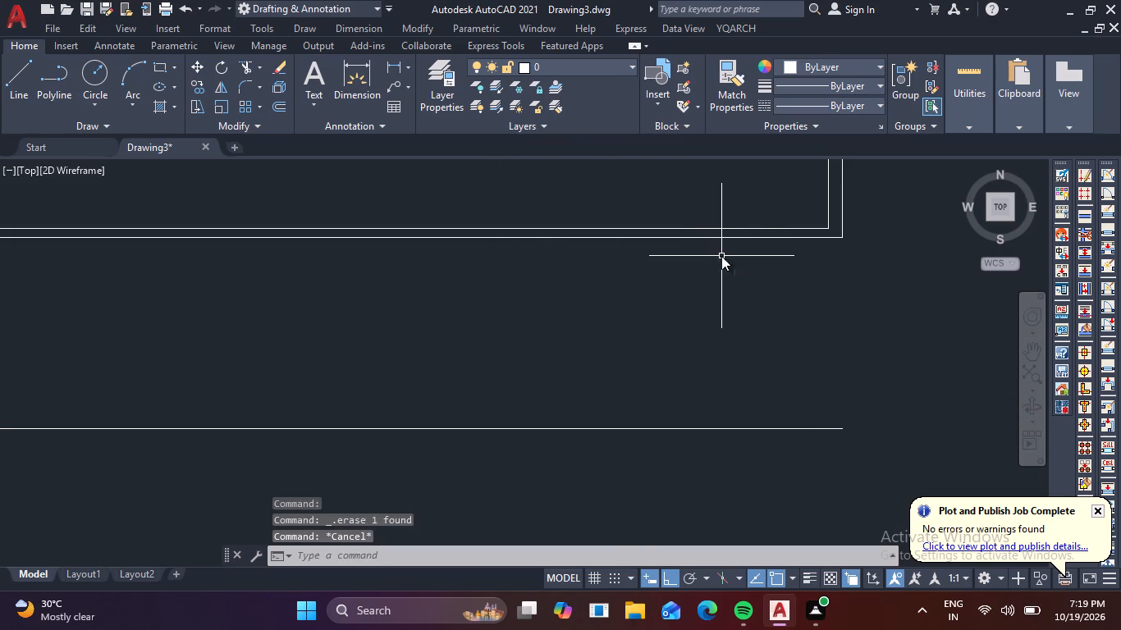
{"action": "key", "text": "Return"}
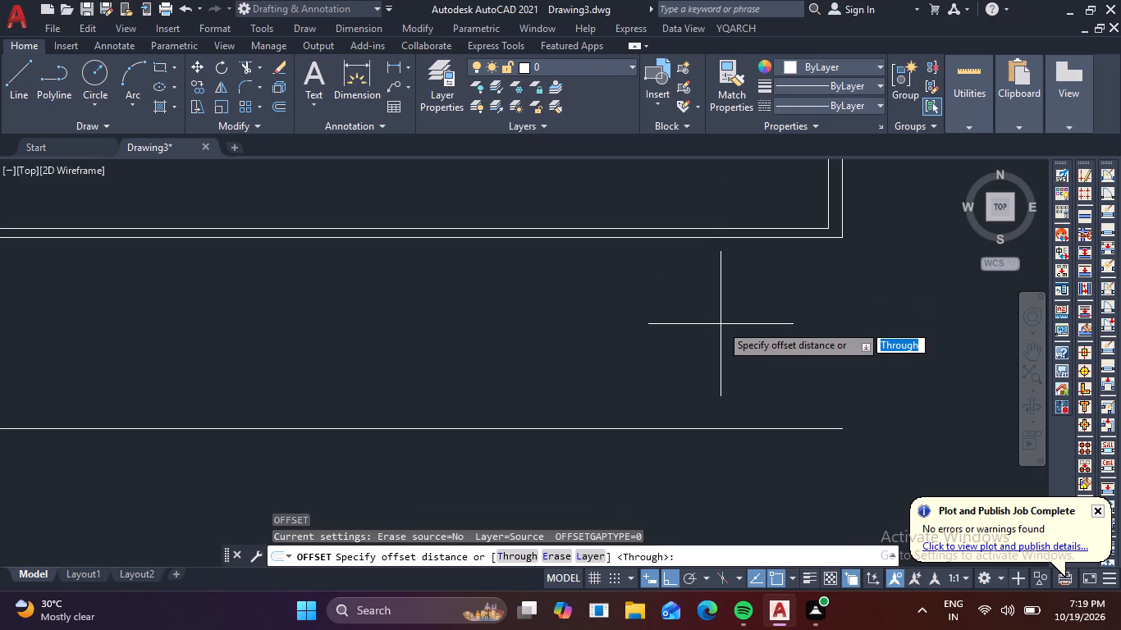
{"action": "type", "text": "6"}
{"action": "key", "text": "space"}
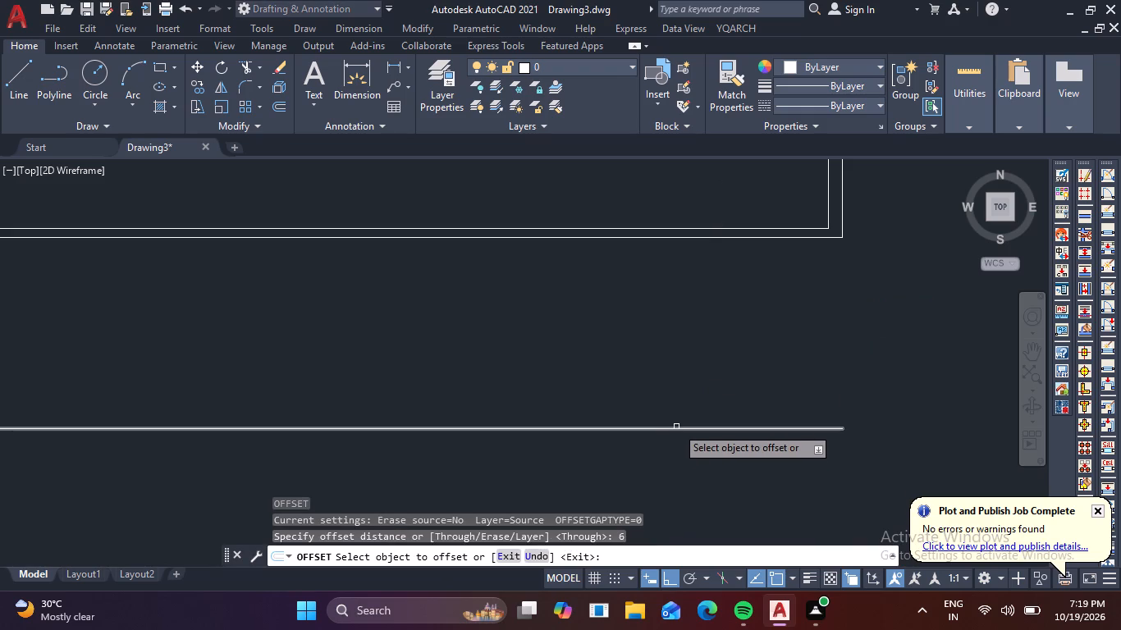
{"action": "left_click", "coordinate": [676, 427]}
{"action": "left_click", "coordinate": [685, 429]}
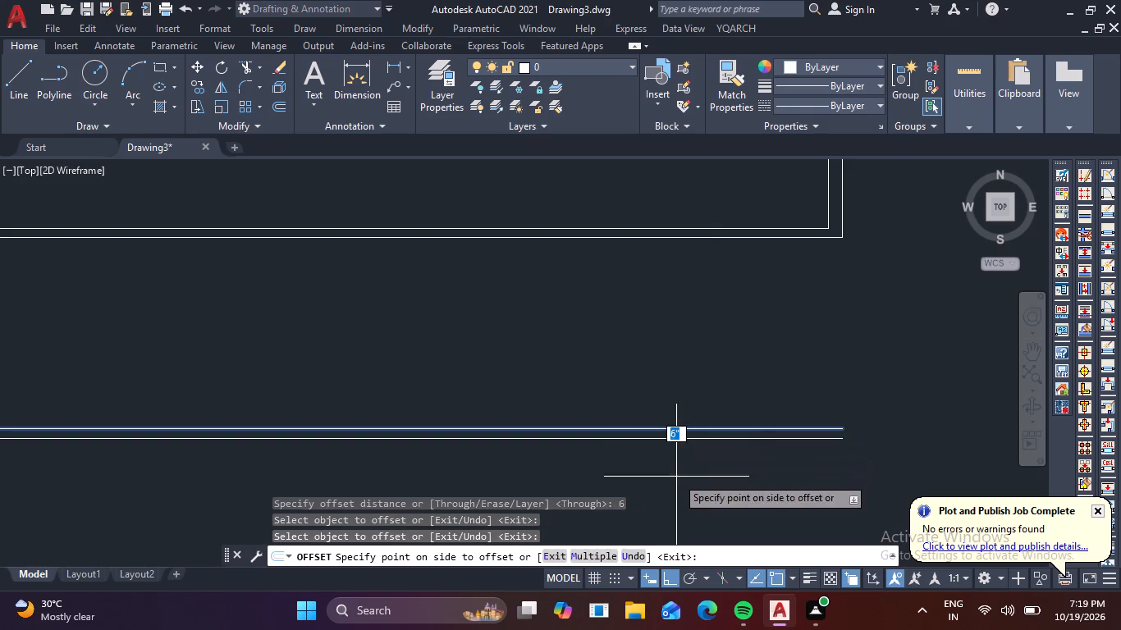
{"action": "left_click", "coordinate": [676, 477]}
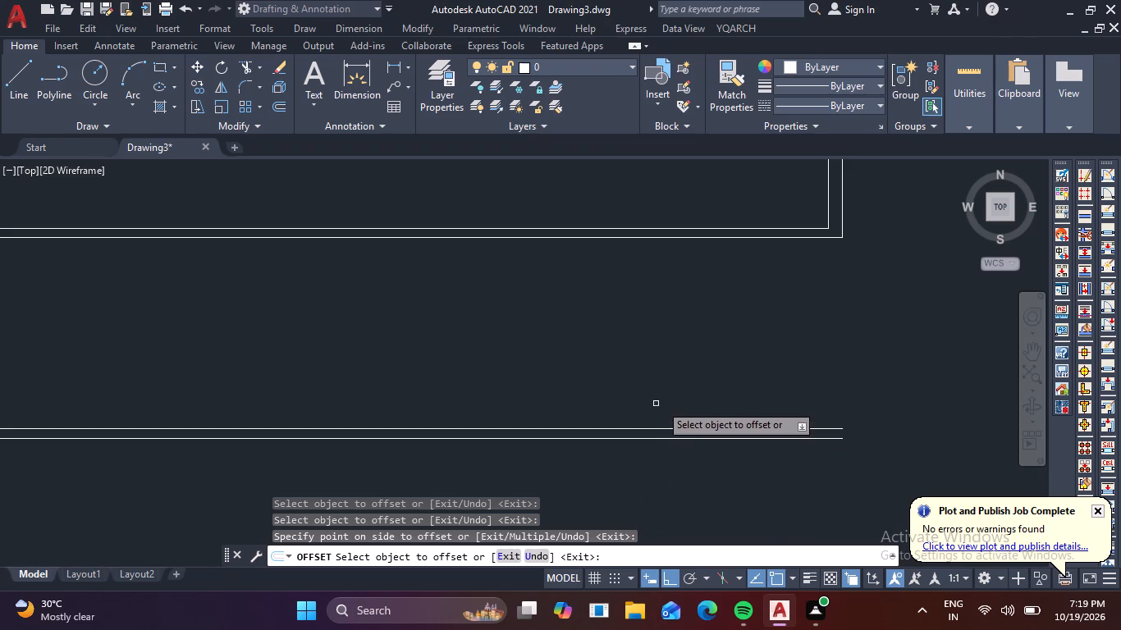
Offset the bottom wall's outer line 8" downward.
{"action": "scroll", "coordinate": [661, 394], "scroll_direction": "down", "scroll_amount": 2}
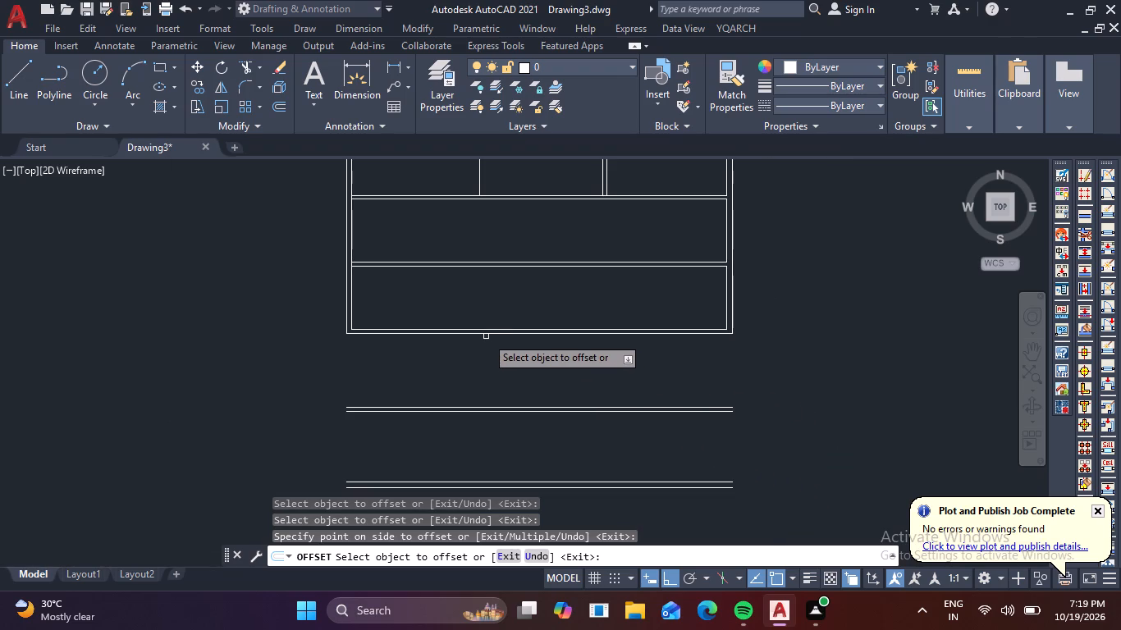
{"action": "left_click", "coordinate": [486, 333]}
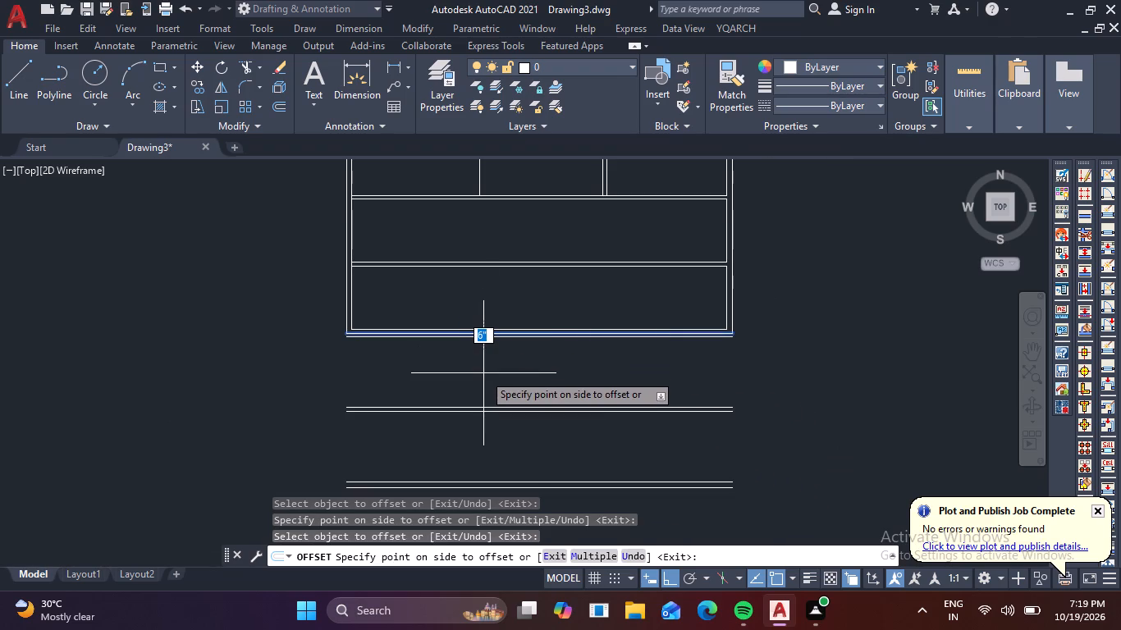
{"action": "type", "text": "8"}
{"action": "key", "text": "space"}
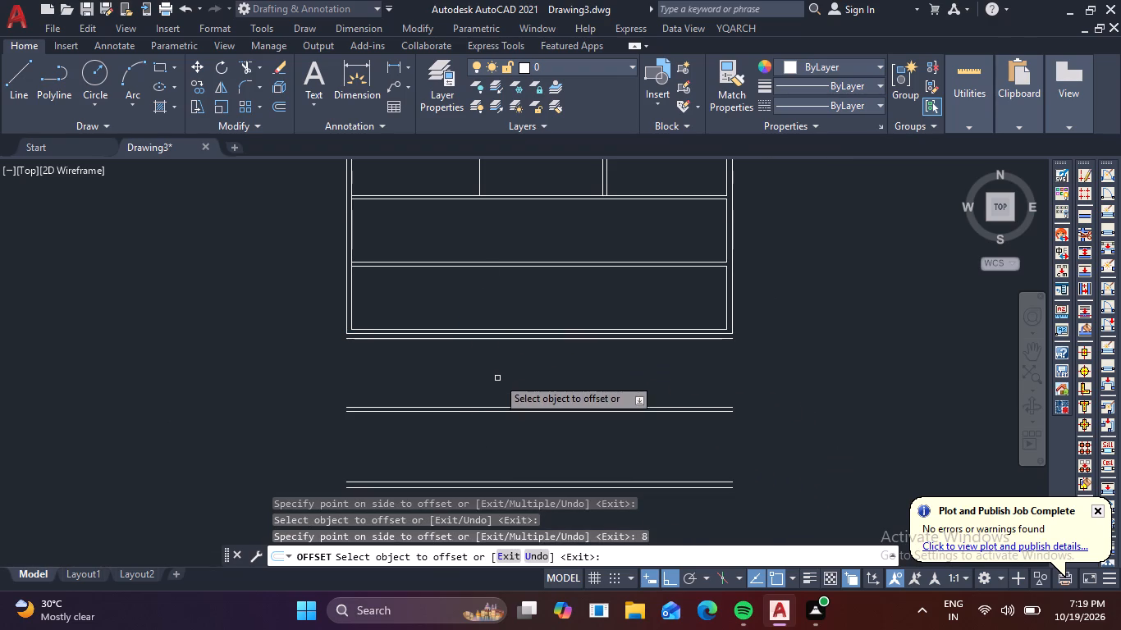
Offset the bottom wall's outer line 8' downward, and offset the new line 6" further down to form a cross wall.
{"action": "left_click", "coordinate": [509, 335]}
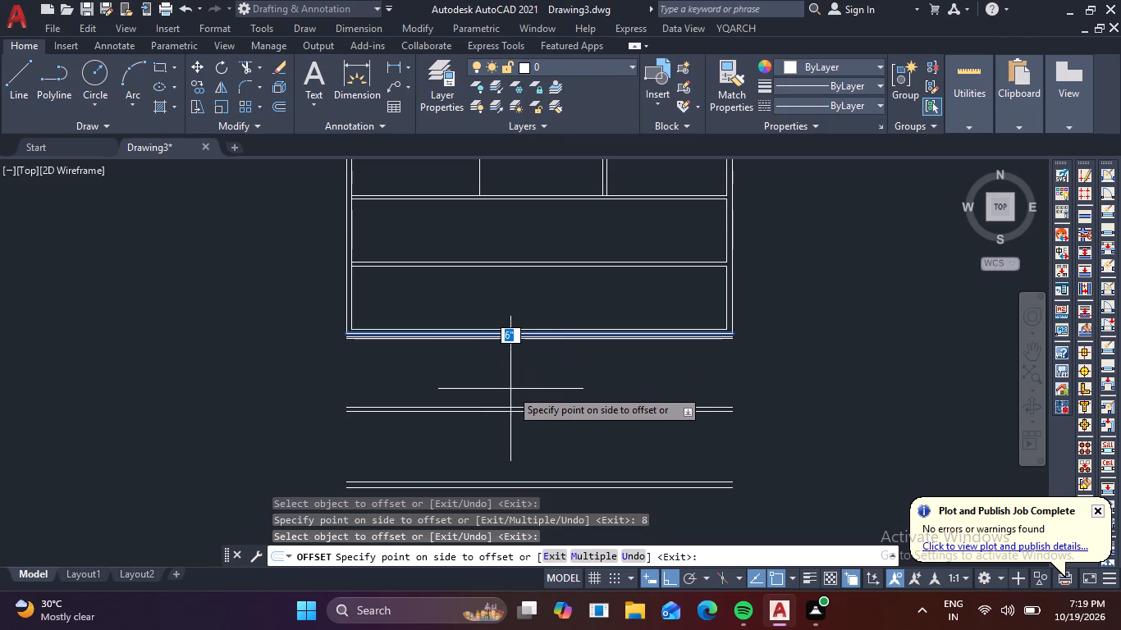
{"action": "type", "text": "88'"}
{"action": "key", "text": "BackSpace"}
{"action": "key", "text": "BackSpace"}
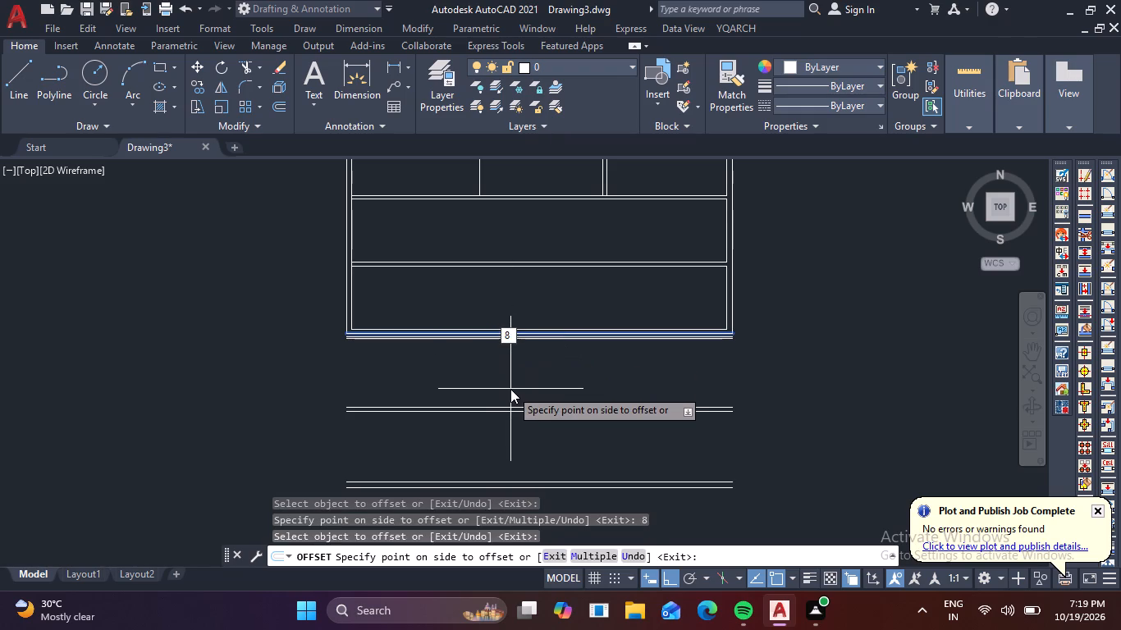
{"action": "key", "text": "apostrophe"}
{"action": "key", "text": "space"}
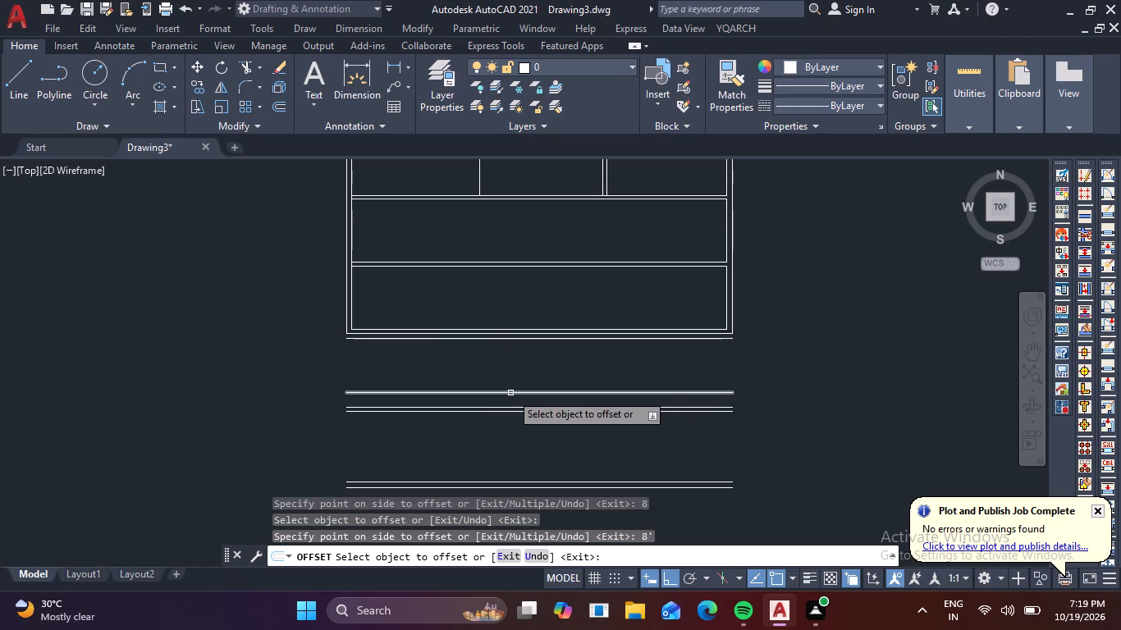
{"action": "left_click", "coordinate": [510, 393]}
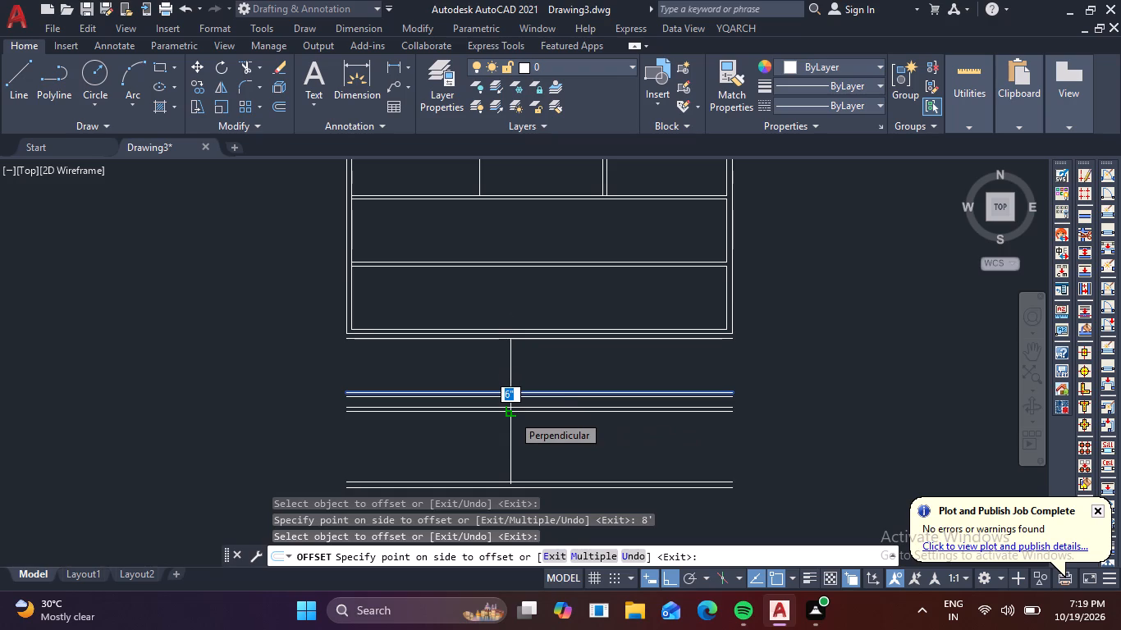
{"action": "key", "text": "6"}
{"action": "key", "text": "space"}
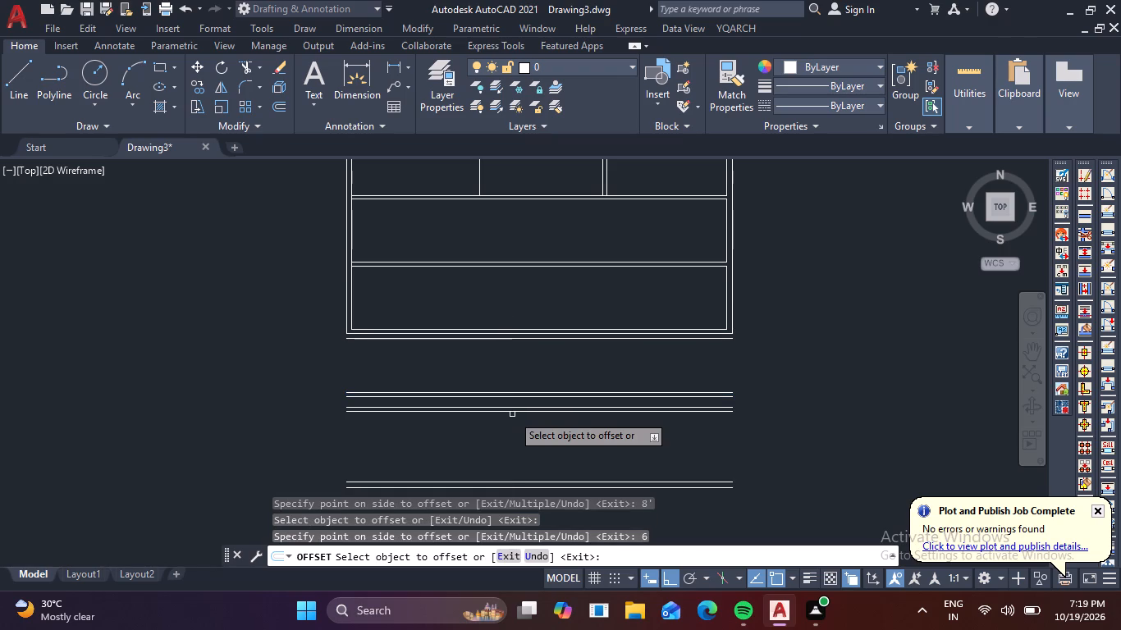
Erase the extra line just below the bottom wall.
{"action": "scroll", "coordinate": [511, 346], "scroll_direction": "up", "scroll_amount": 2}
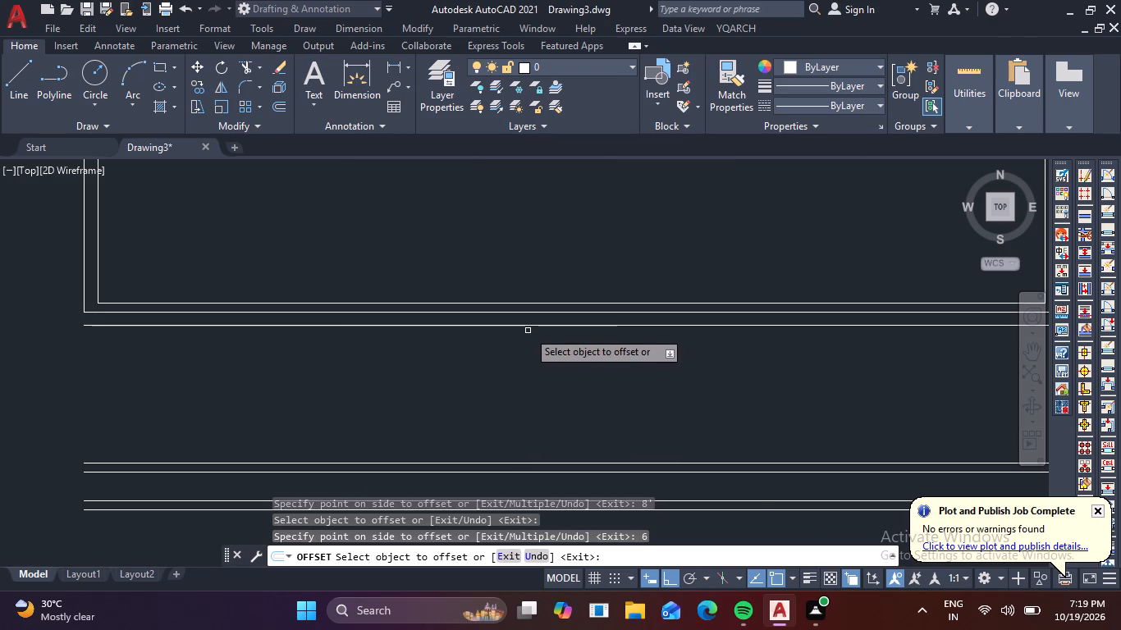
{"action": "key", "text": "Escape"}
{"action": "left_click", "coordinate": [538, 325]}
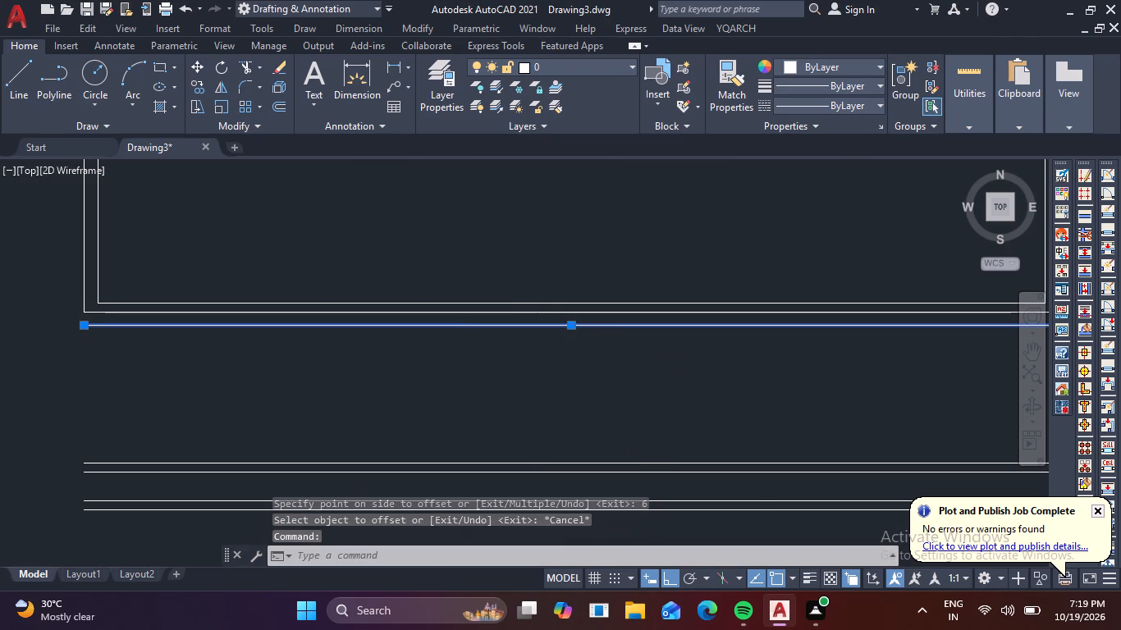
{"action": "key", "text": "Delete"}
Draw a vertical line near the plan's left end, from the bottom wall's outer line to the lower line of the first cross wall below.
{"action": "scroll", "coordinate": [538, 325], "scroll_direction": "down", "scroll_amount": 3}
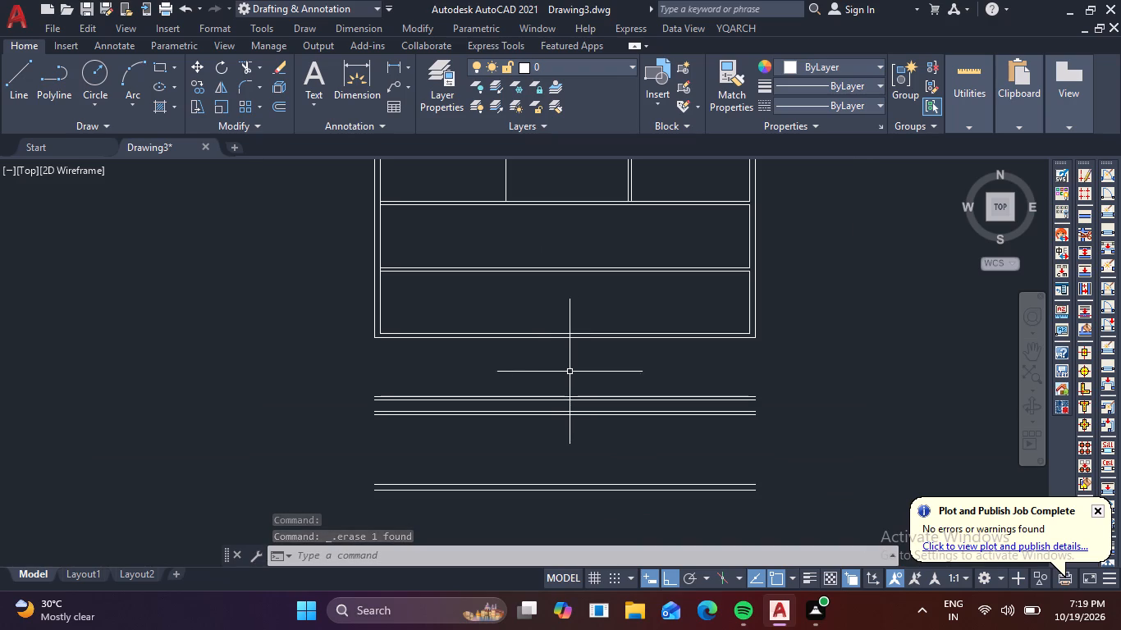
{"action": "key", "text": "l"}
{"action": "key", "text": "space"}
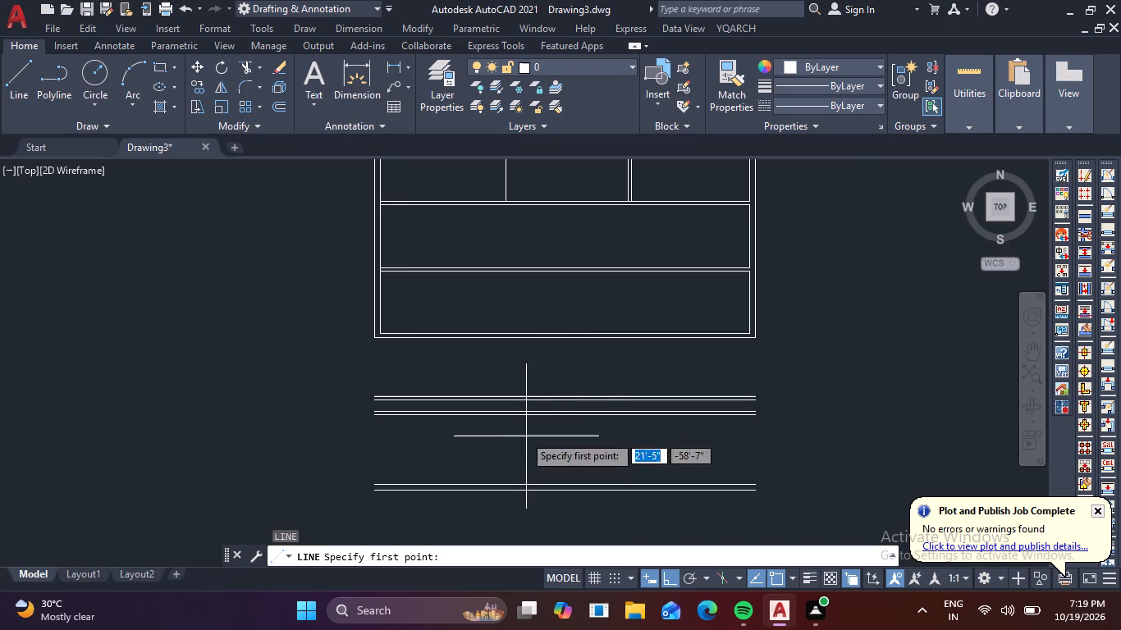
{"action": "scroll", "coordinate": [415, 339], "scroll_direction": "up", "scroll_amount": 2}
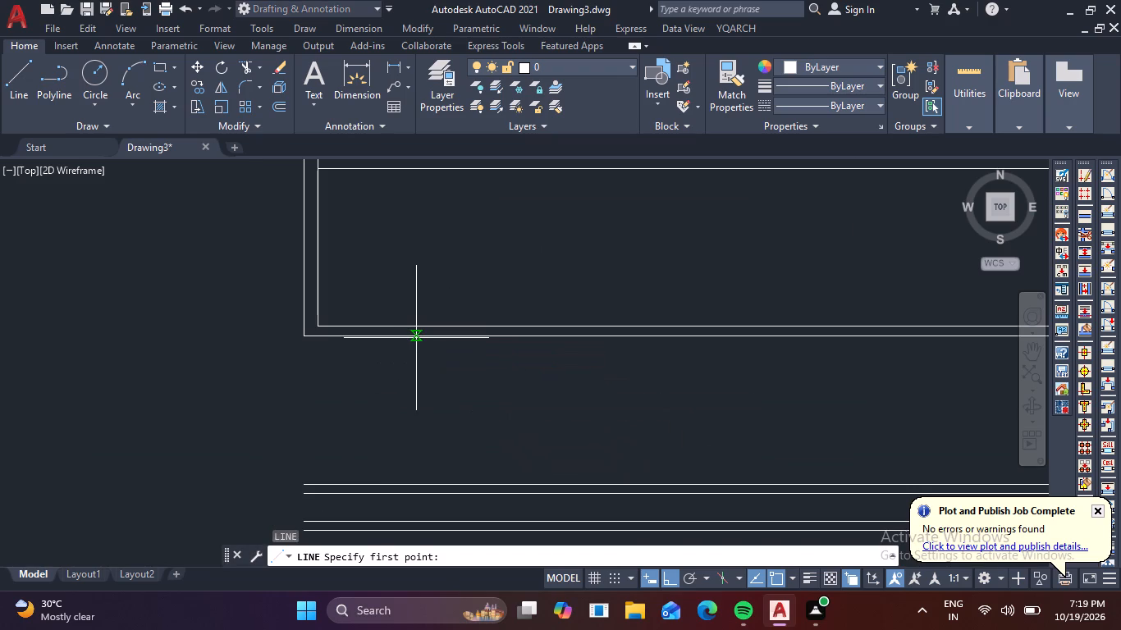
{"action": "left_click", "coordinate": [416, 338]}
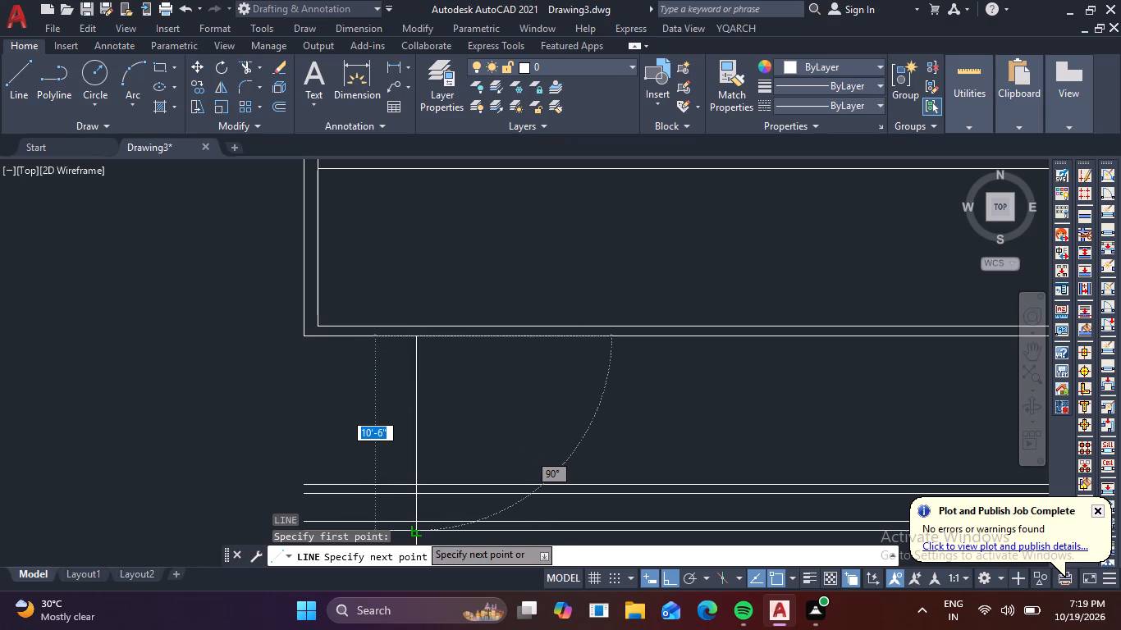
{"action": "left_click", "coordinate": [419, 495]}
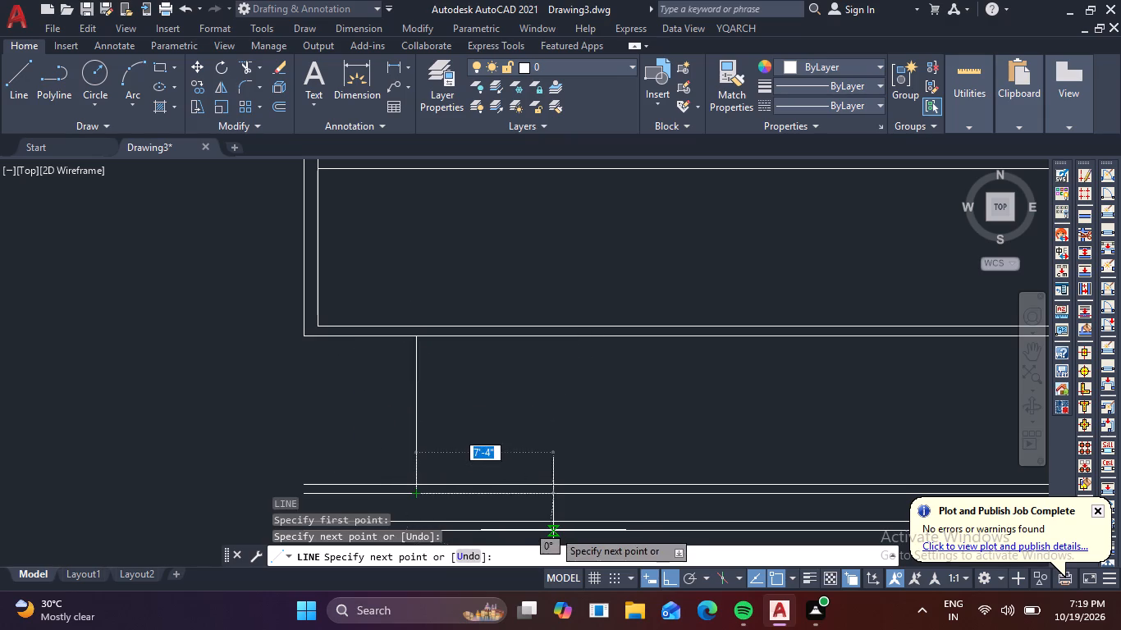
{"action": "key", "text": "Escape"}
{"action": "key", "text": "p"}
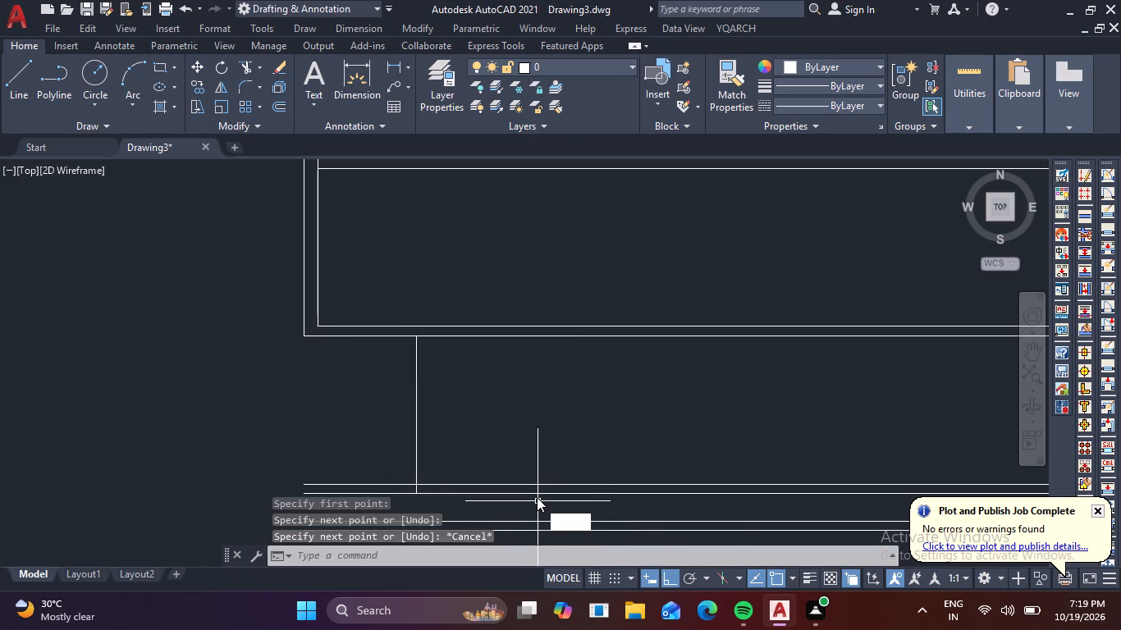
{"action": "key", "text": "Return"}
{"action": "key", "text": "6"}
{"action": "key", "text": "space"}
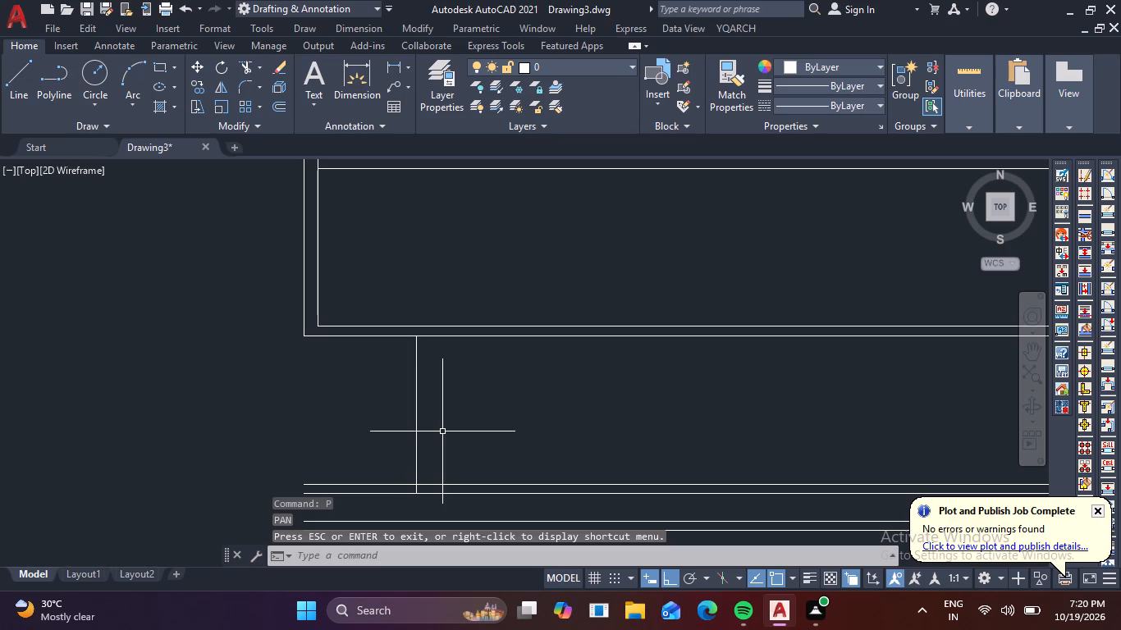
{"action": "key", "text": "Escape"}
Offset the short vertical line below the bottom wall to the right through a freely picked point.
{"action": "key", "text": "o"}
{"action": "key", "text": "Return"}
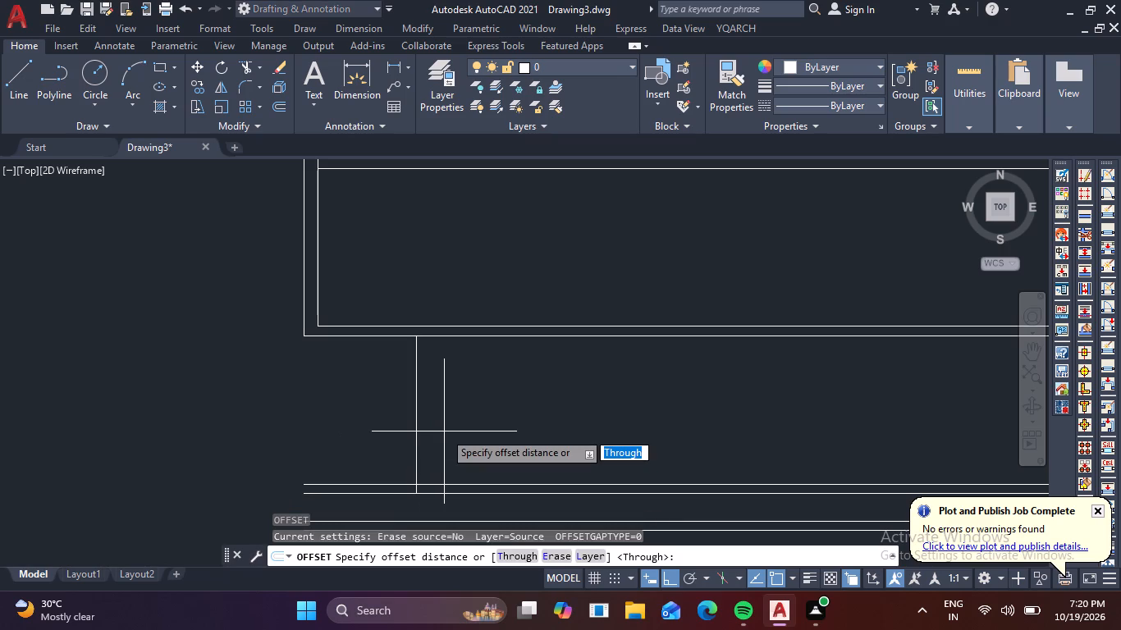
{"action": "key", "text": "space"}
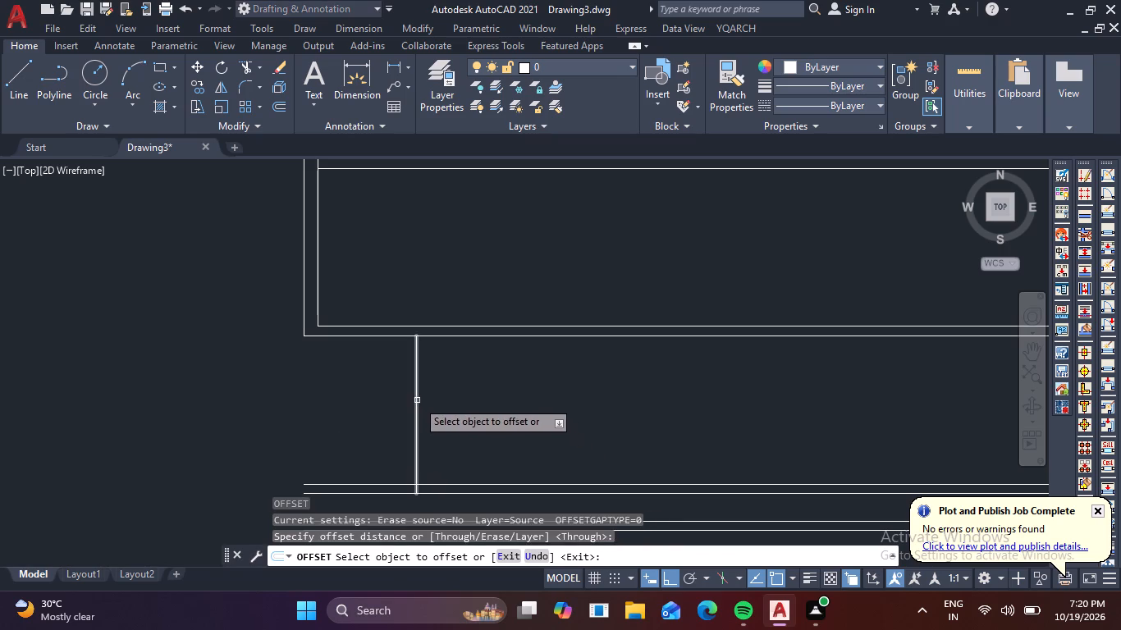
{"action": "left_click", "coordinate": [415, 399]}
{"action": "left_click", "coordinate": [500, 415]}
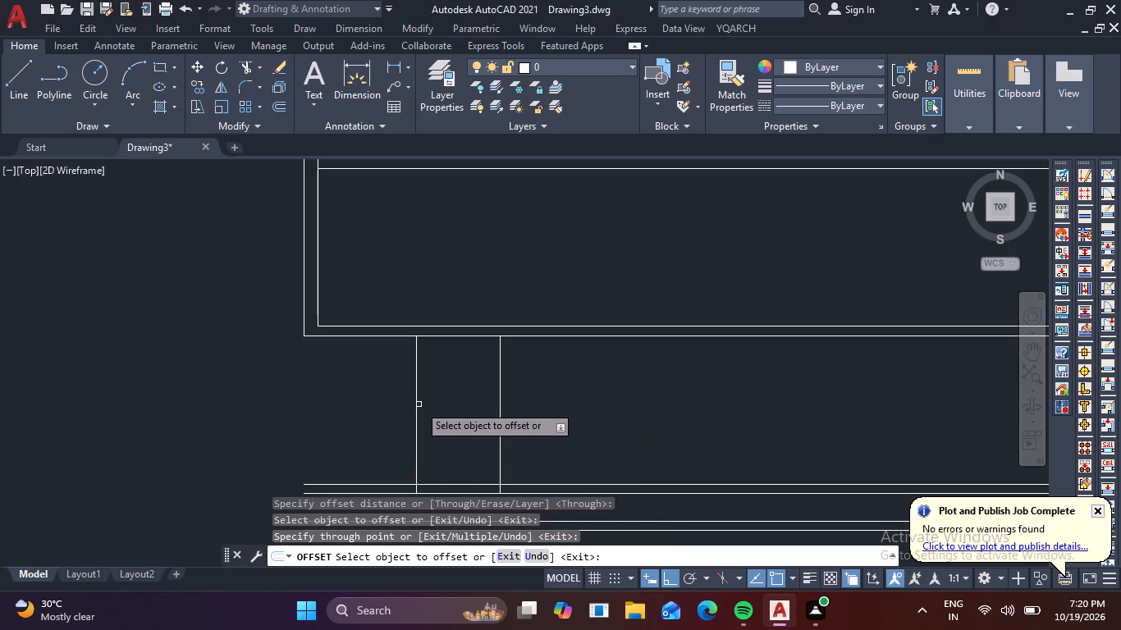
Offset the short vertical line below the bottom wall 6" to the right to form a partition.
{"action": "left_click", "coordinate": [416, 399]}
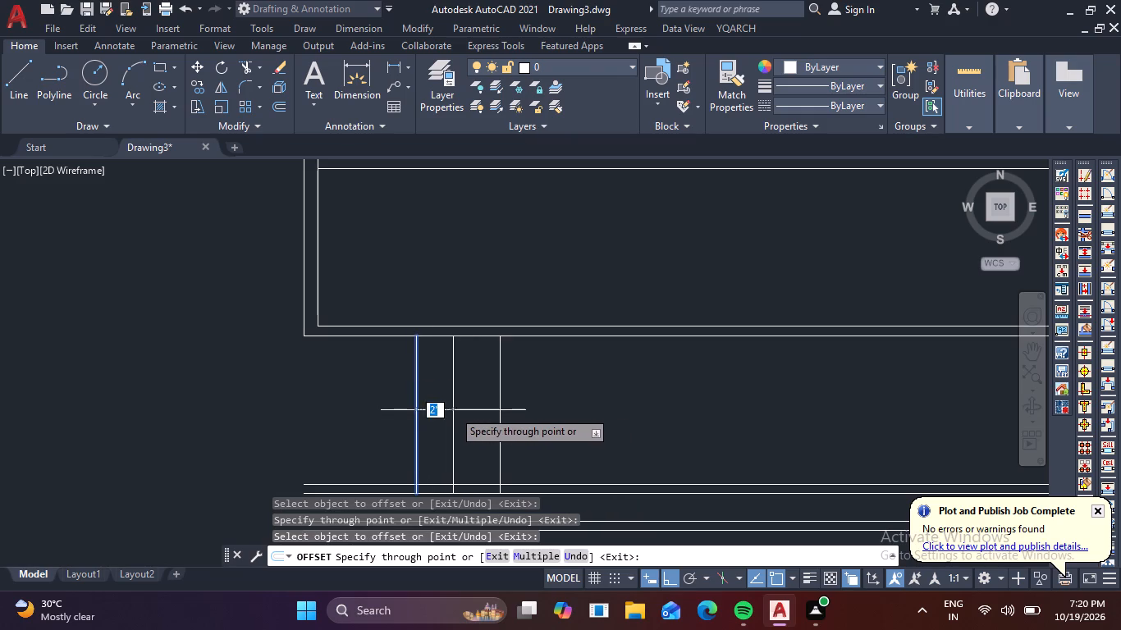
{"action": "key", "text": "6"}
{"action": "key", "text": "space"}
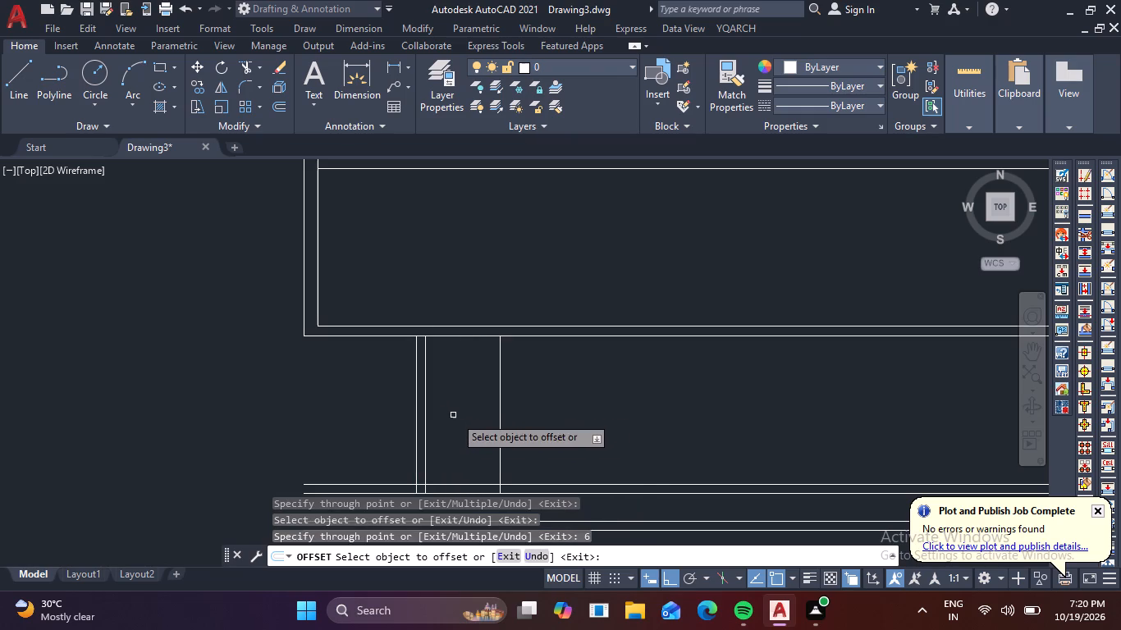
{"action": "left_click", "coordinate": [518, 437]}
{"action": "left_click", "coordinate": [491, 398]}
{"action": "key", "text": "Escape"}
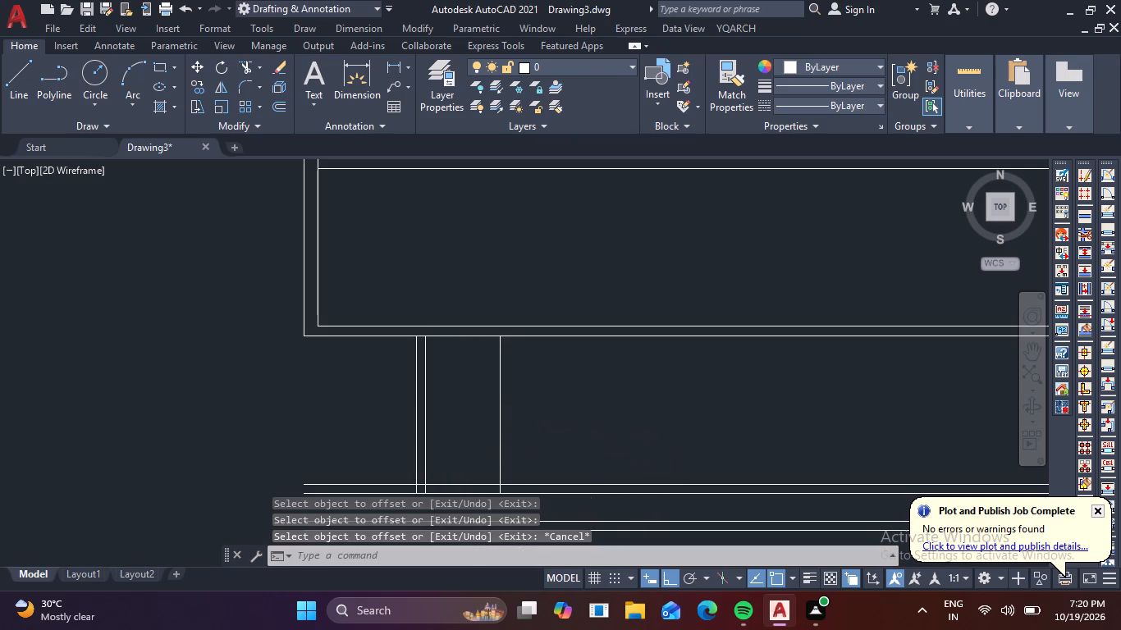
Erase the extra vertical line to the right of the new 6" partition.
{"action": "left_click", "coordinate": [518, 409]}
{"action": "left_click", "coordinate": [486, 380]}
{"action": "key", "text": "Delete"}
Trim the ends of the first cross wall's two lines that extend left of the new vertical partition.
{"action": "scroll", "coordinate": [493, 380], "scroll_direction": "down", "scroll_amount": 1}
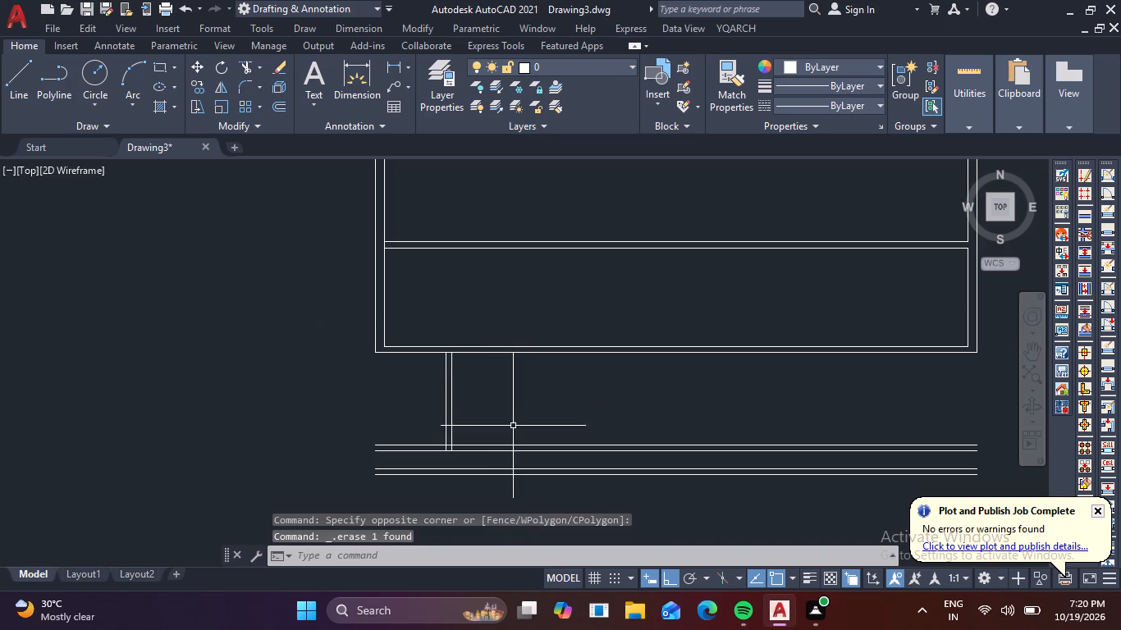
{"action": "key", "text": "t"}
{"action": "type", "text": "R"}
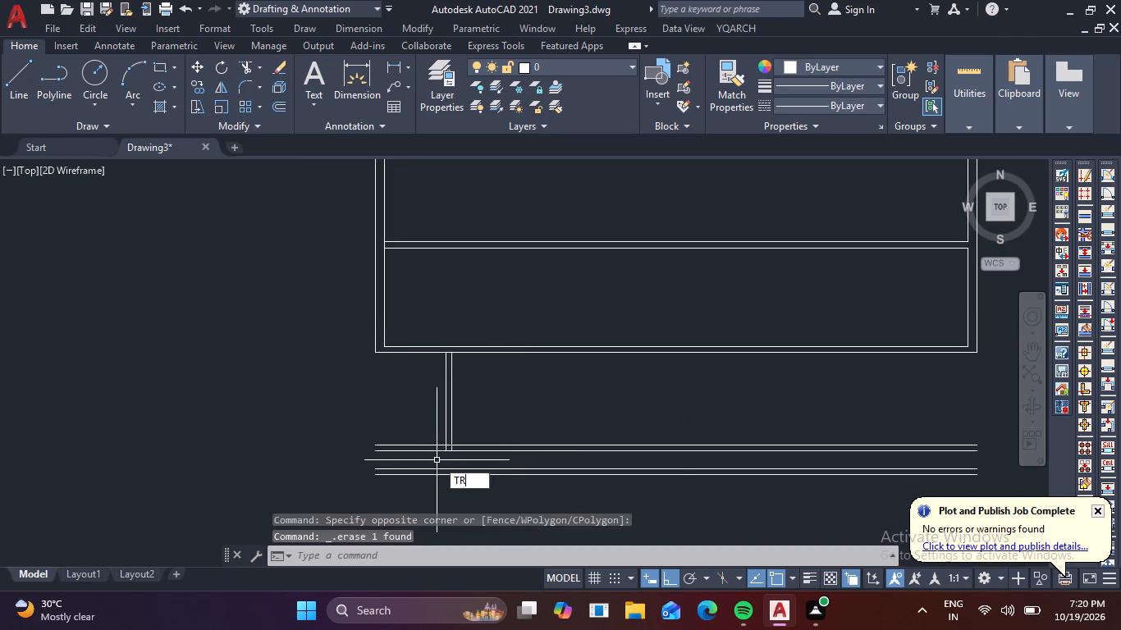
{"action": "key", "text": "space"}
{"action": "left_click_drag", "start_coordinate": [430, 457], "coordinate": [431, 428]}
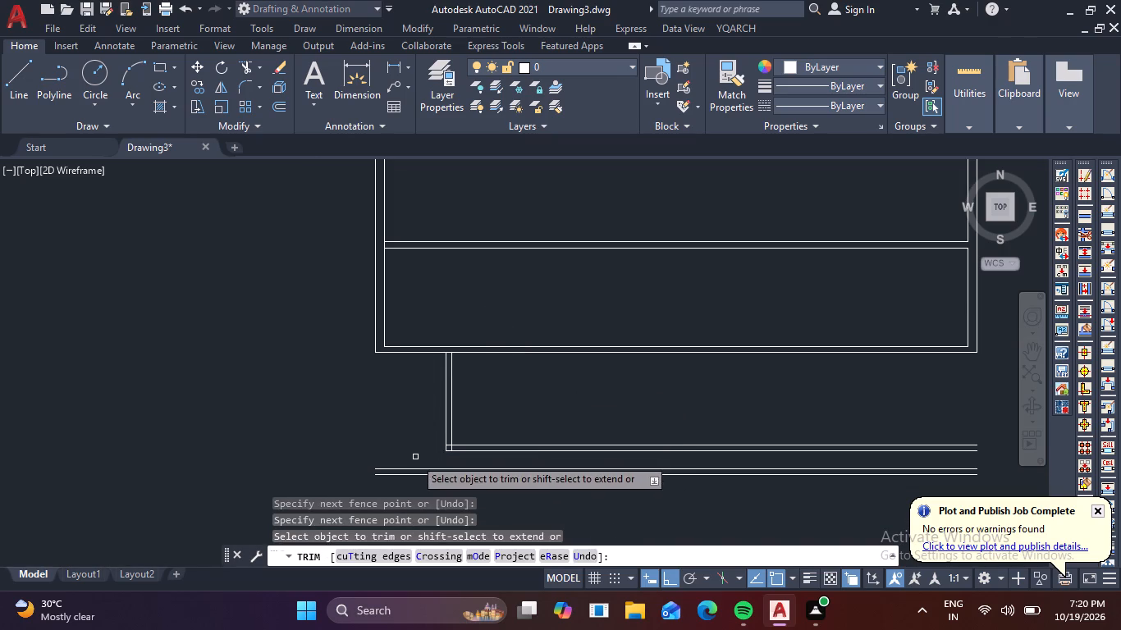
{"action": "middle_click_drag", "start_coordinate": [425, 455], "coordinate": [452, 423]}
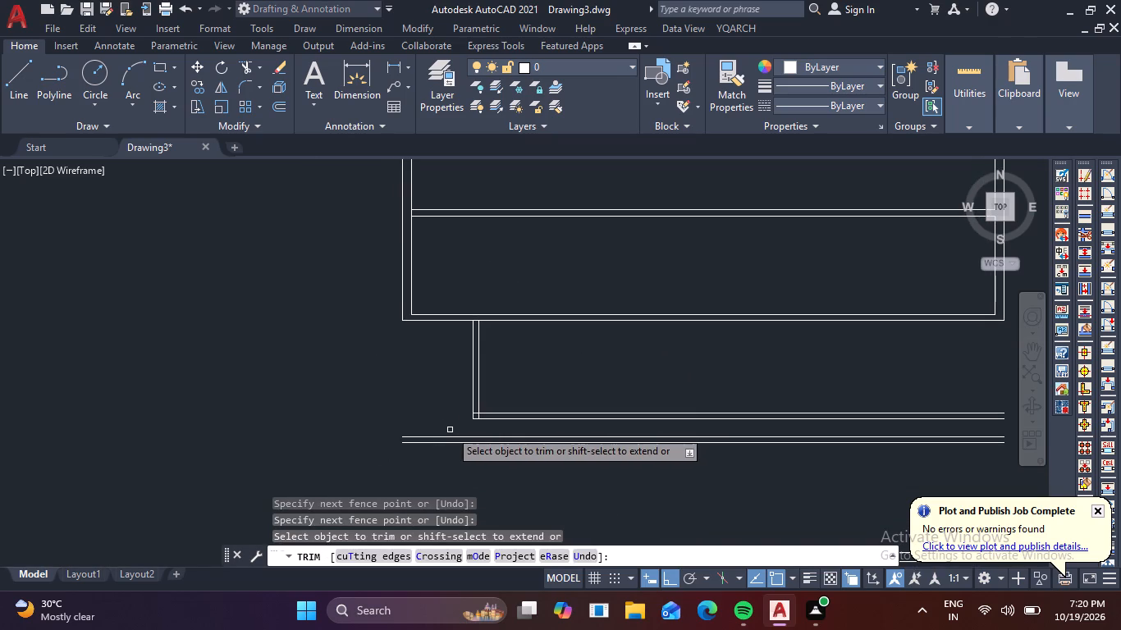
{"action": "key", "text": "Escape"}
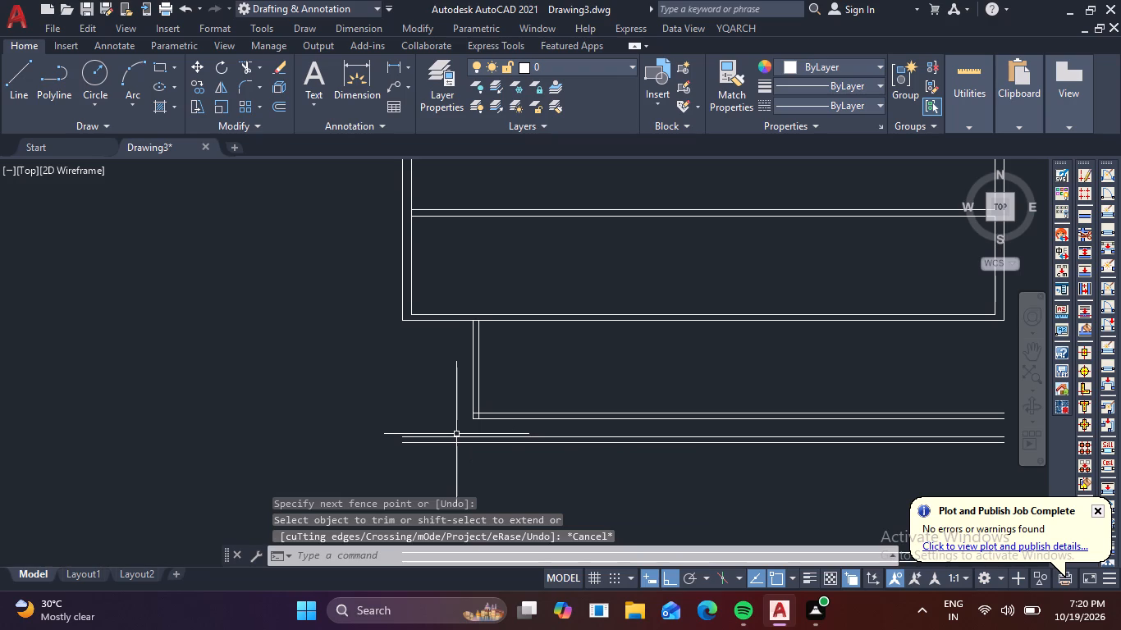
Fillet the left outer wall's outer and inner lines with the matching lines of the lowest horizontal wall, forming a square lower-left corner.
{"action": "key", "text": "f"}
{"action": "key", "text": "space"}
{"action": "scroll", "coordinate": [456, 436], "scroll_direction": "down", "scroll_amount": 1}
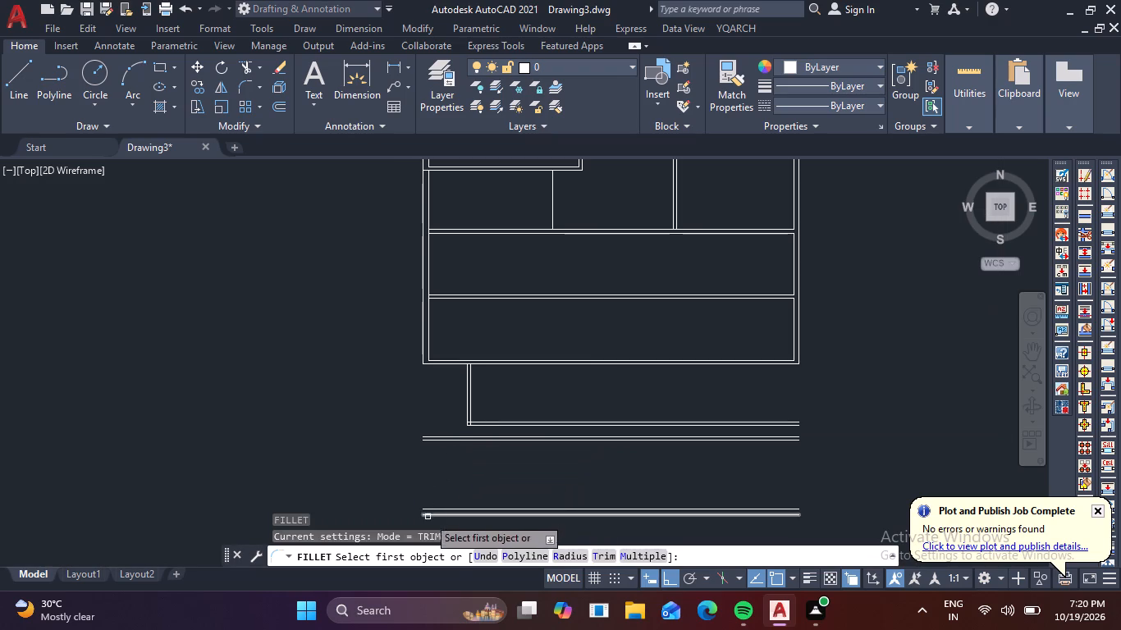
{"action": "left_click", "coordinate": [432, 515]}
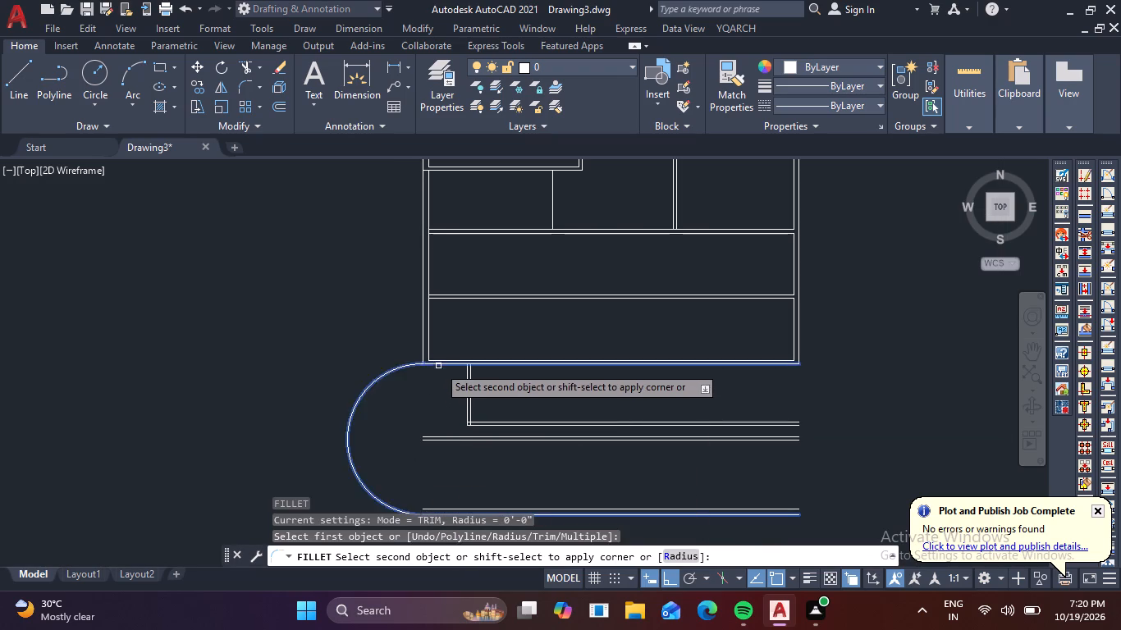
{"action": "left_click", "coordinate": [423, 349]}
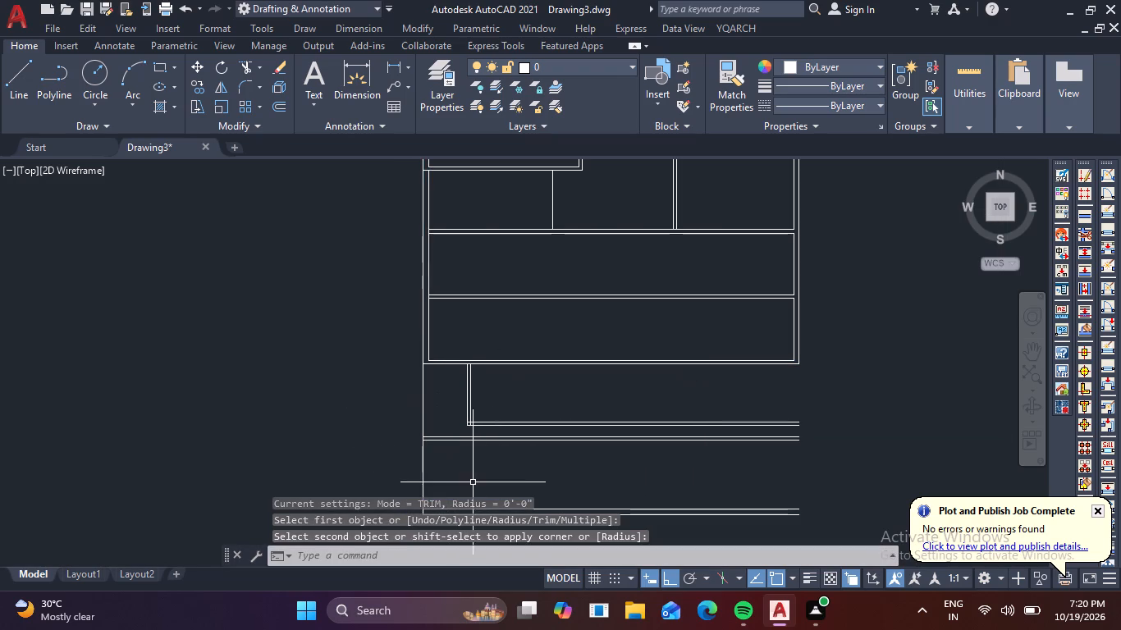
{"action": "middle_click_drag", "start_coordinate": [479, 479], "coordinate": [547, 387]}
{"action": "key", "text": "space"}
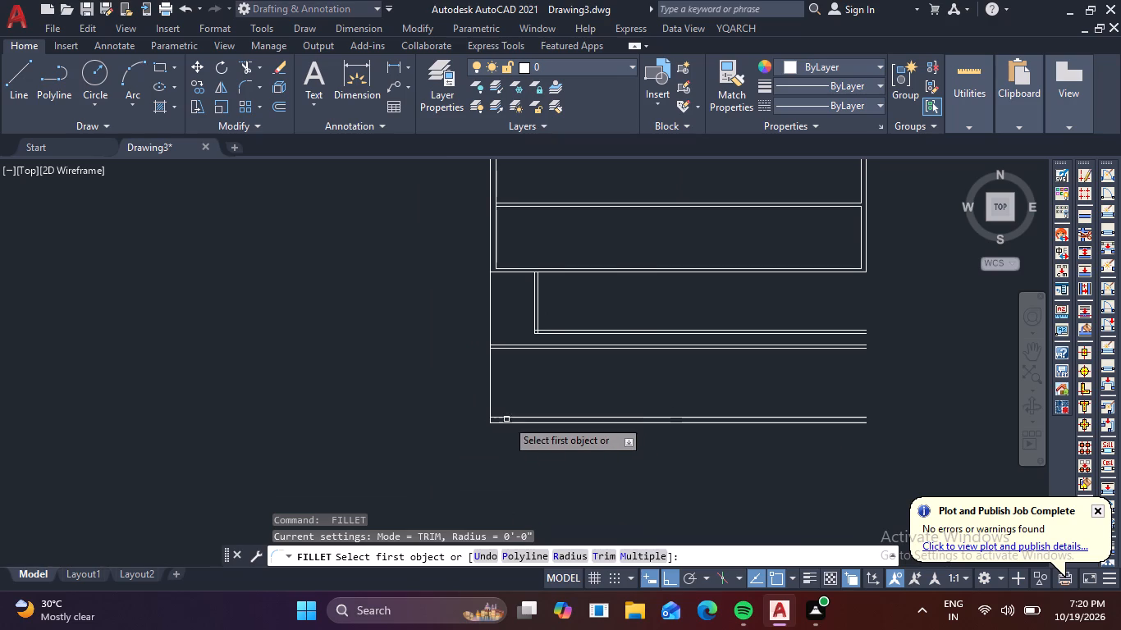
{"action": "left_click", "coordinate": [506, 418]}
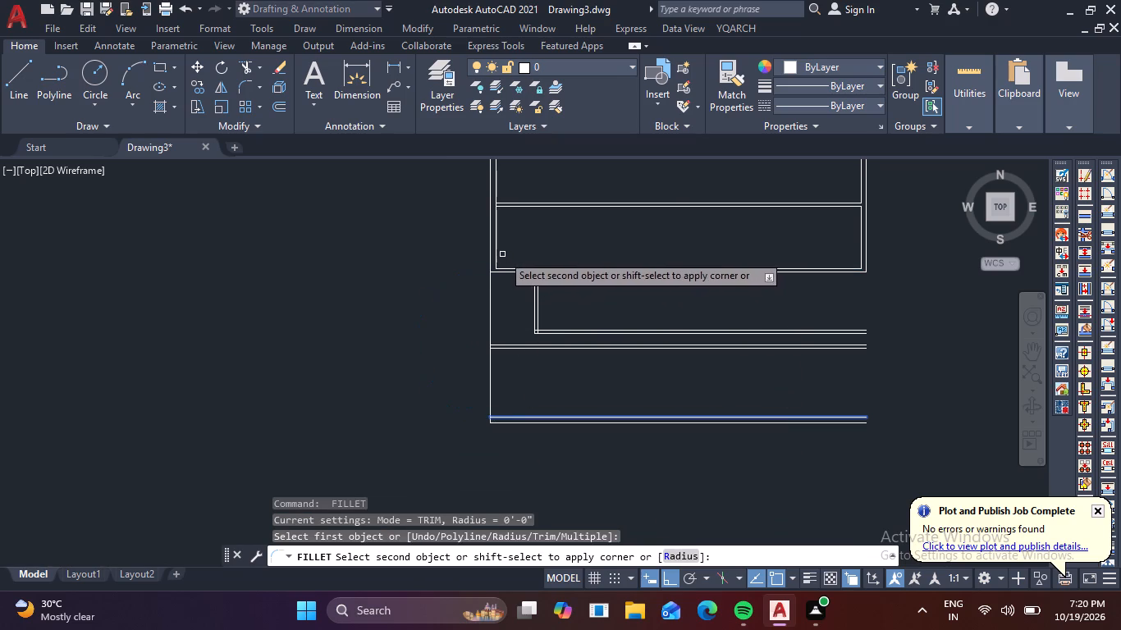
{"action": "left_click", "coordinate": [496, 247]}
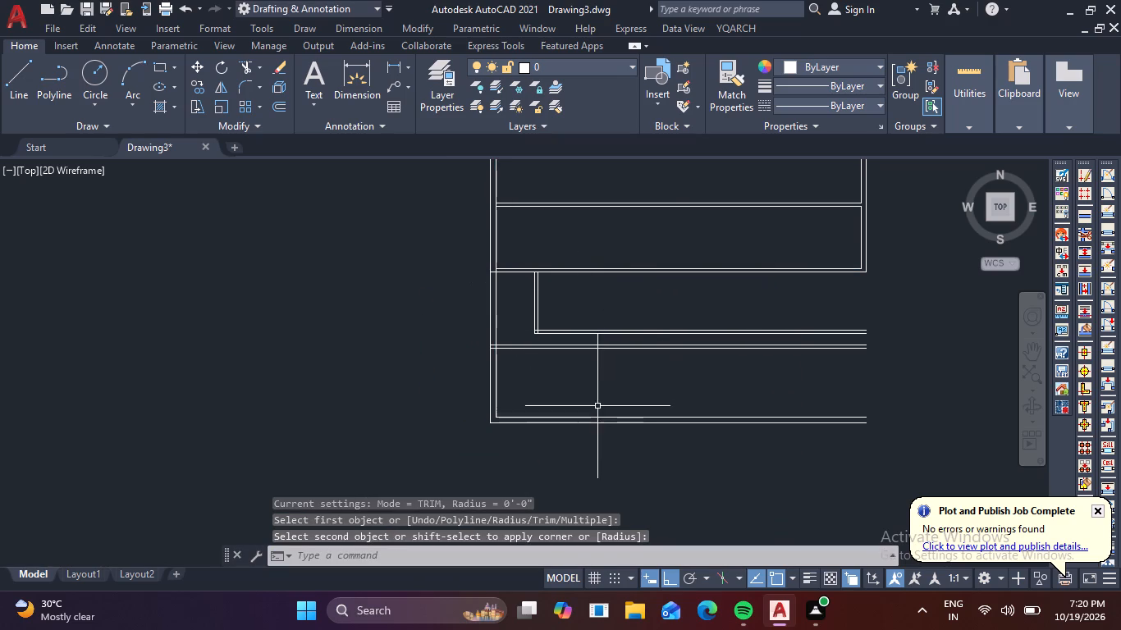
Fillet the right outer wall's outer and inner lines with the matching lines of the lowest horizontal wall, forming a square lower-right corner.
{"action": "key", "text": "space"}
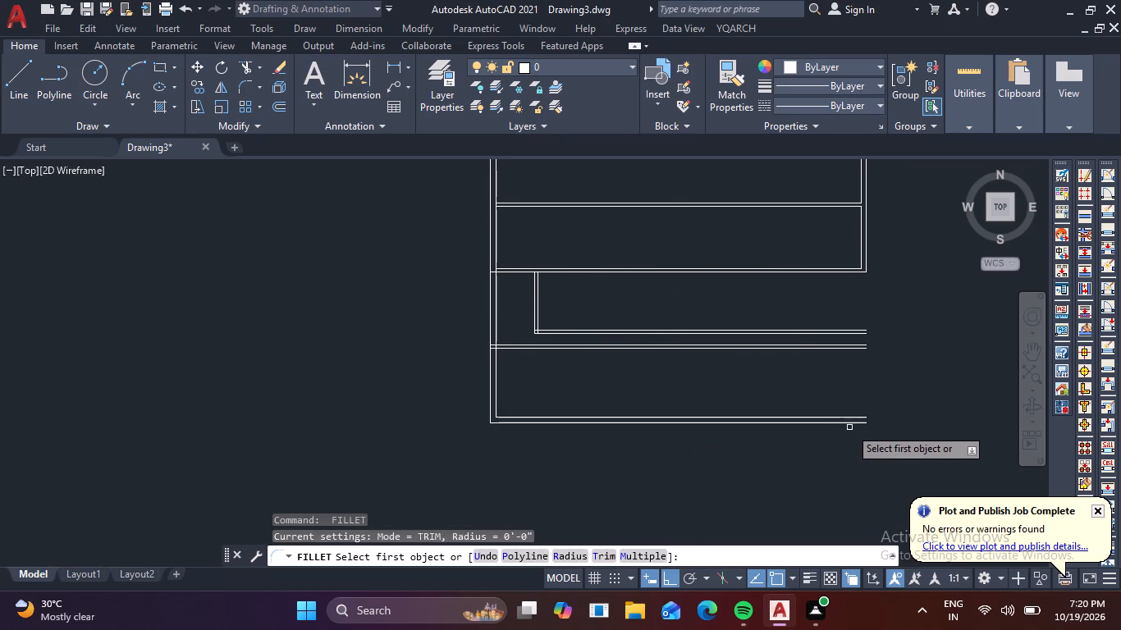
{"action": "left_click", "coordinate": [858, 422]}
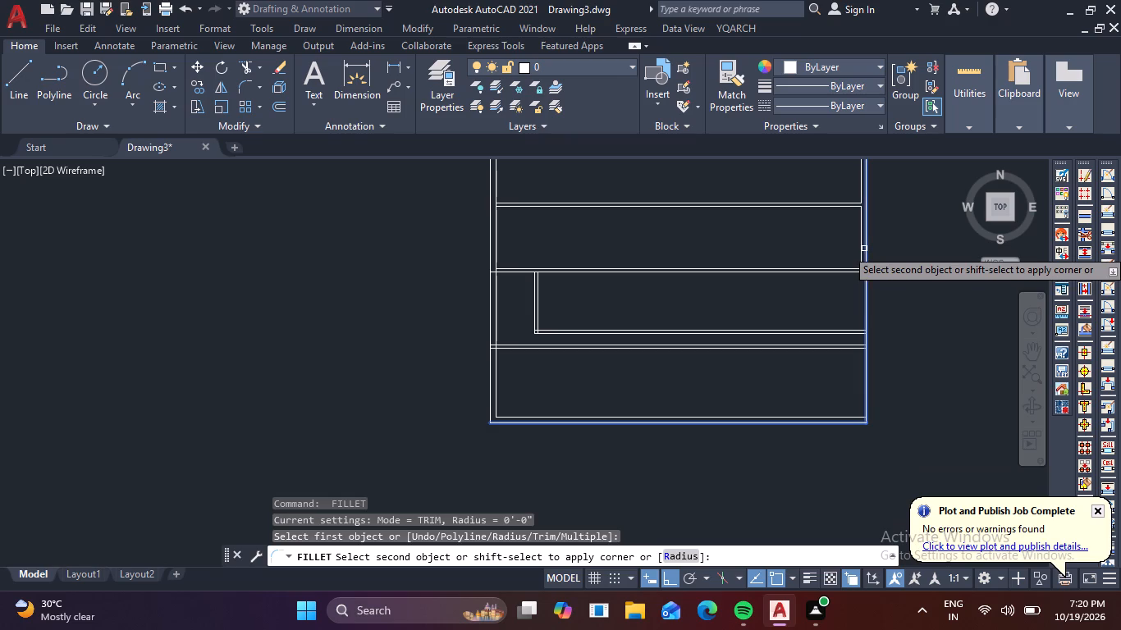
{"action": "left_click", "coordinate": [864, 249]}
{"action": "key", "text": "space"}
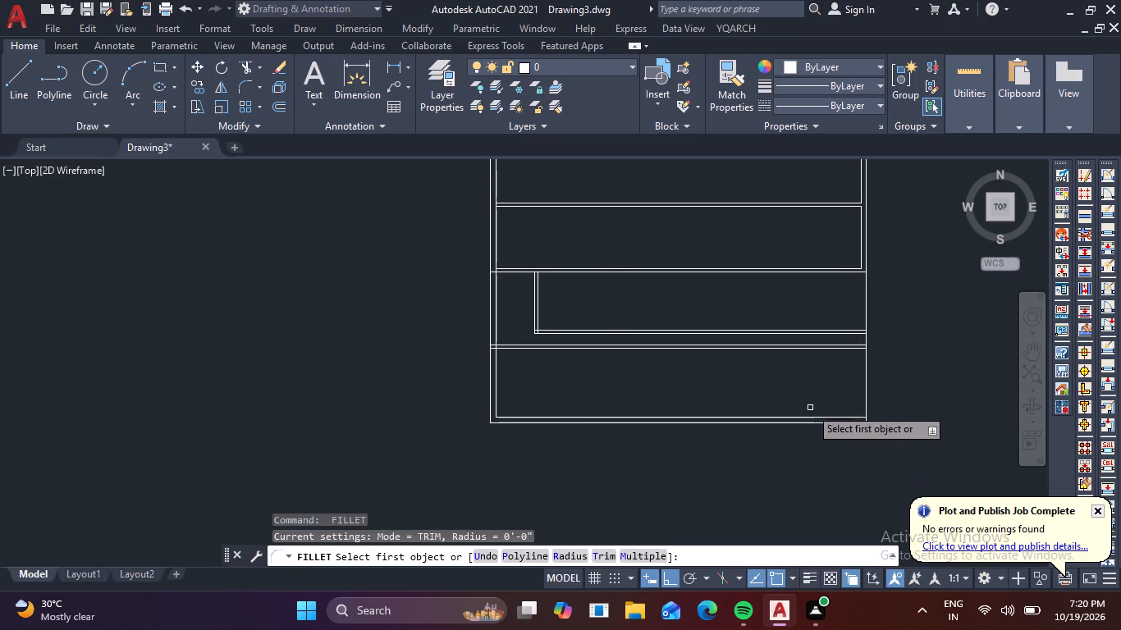
{"action": "left_click", "coordinate": [817, 418]}
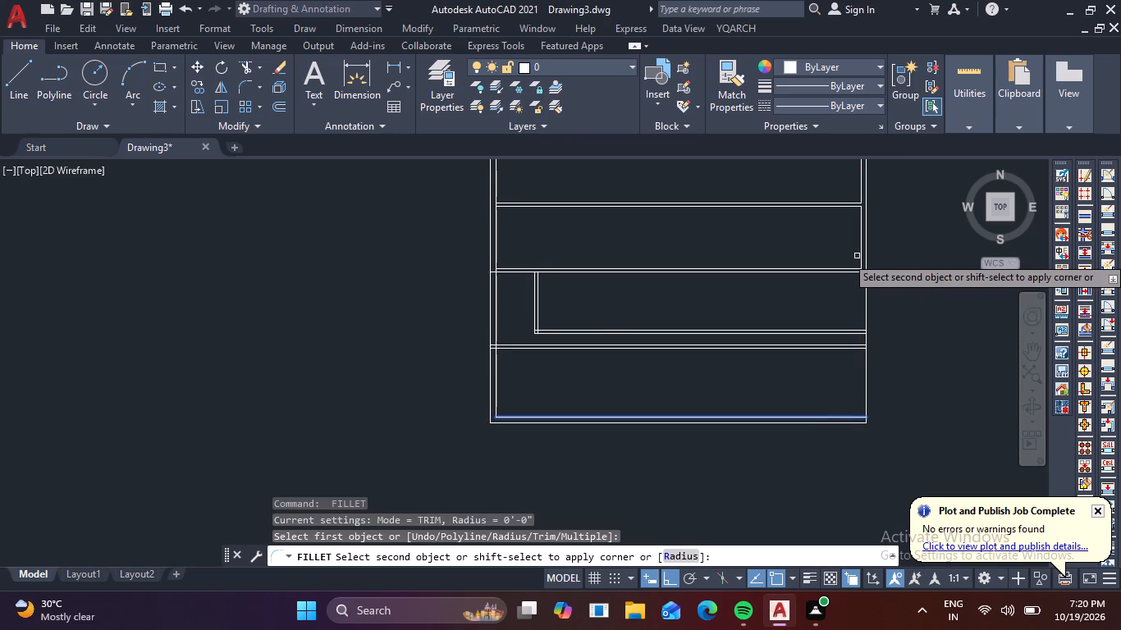
{"action": "left_click", "coordinate": [862, 257]}
{"action": "key", "text": "Escape"}
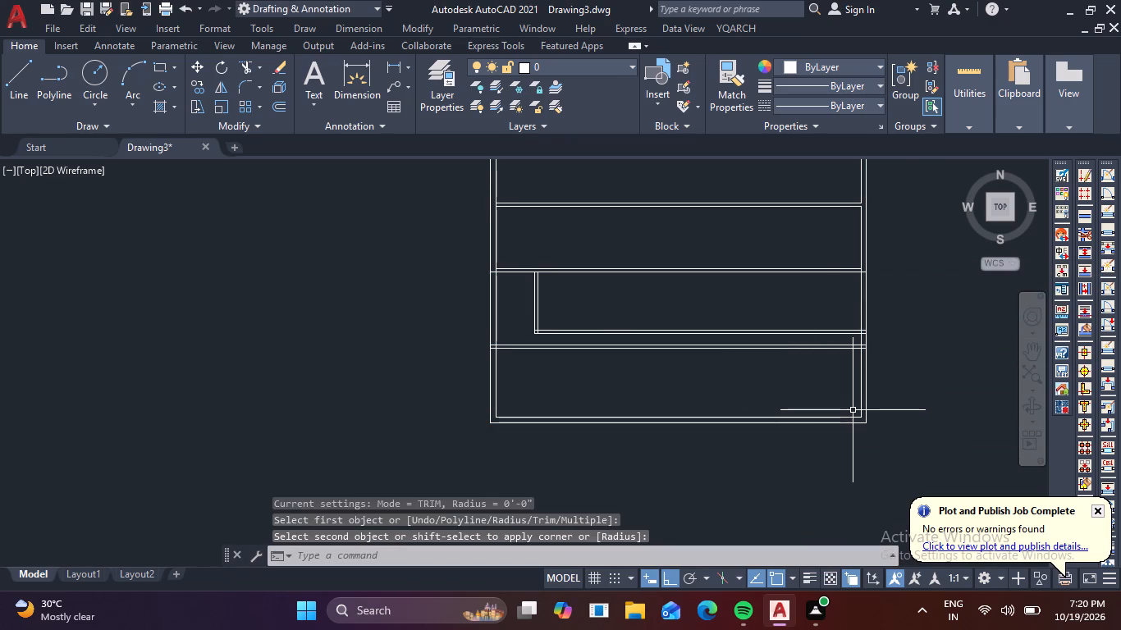
Offset the short partition's right line 12'6" to the right, and offset that new line 6" right to form a second partition.
{"action": "scroll", "coordinate": [819, 371], "scroll_direction": "up", "scroll_amount": 1}
{"action": "middle_click_drag", "start_coordinate": [822, 371], "coordinate": [828, 420]}
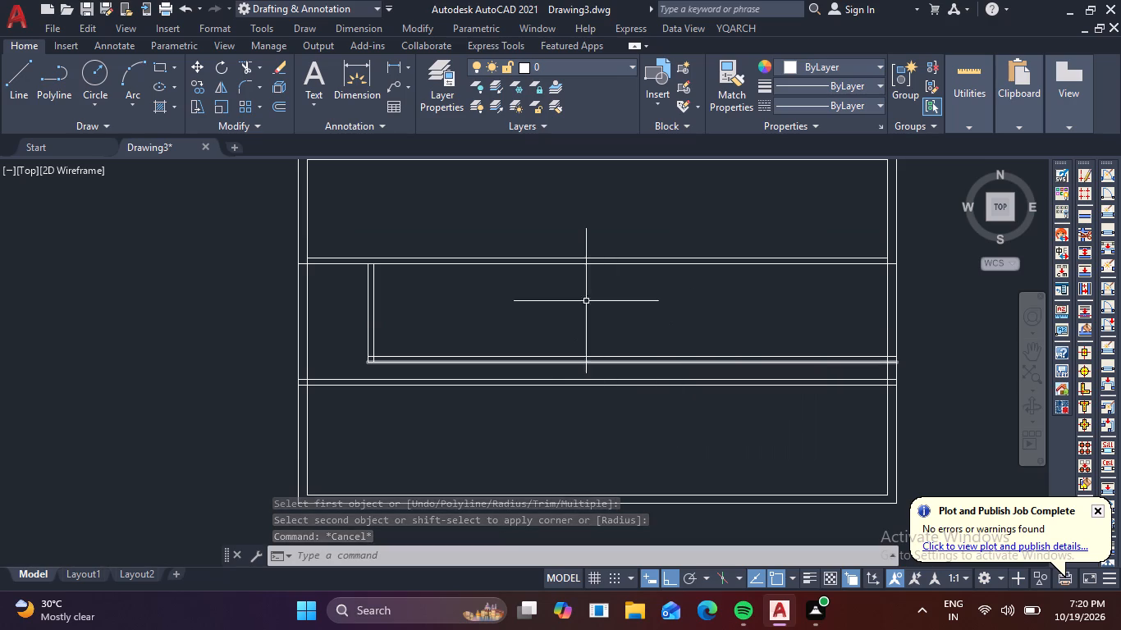
{"action": "key", "text": "o"}
{"action": "key", "text": "Return"}
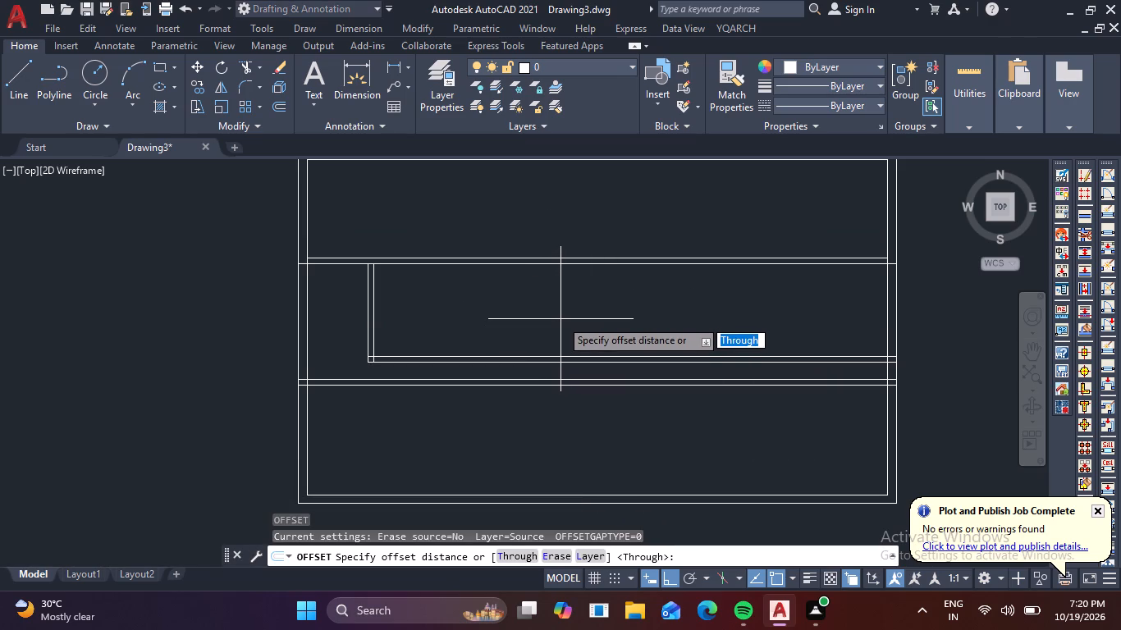
{"action": "type", "text": "12"}
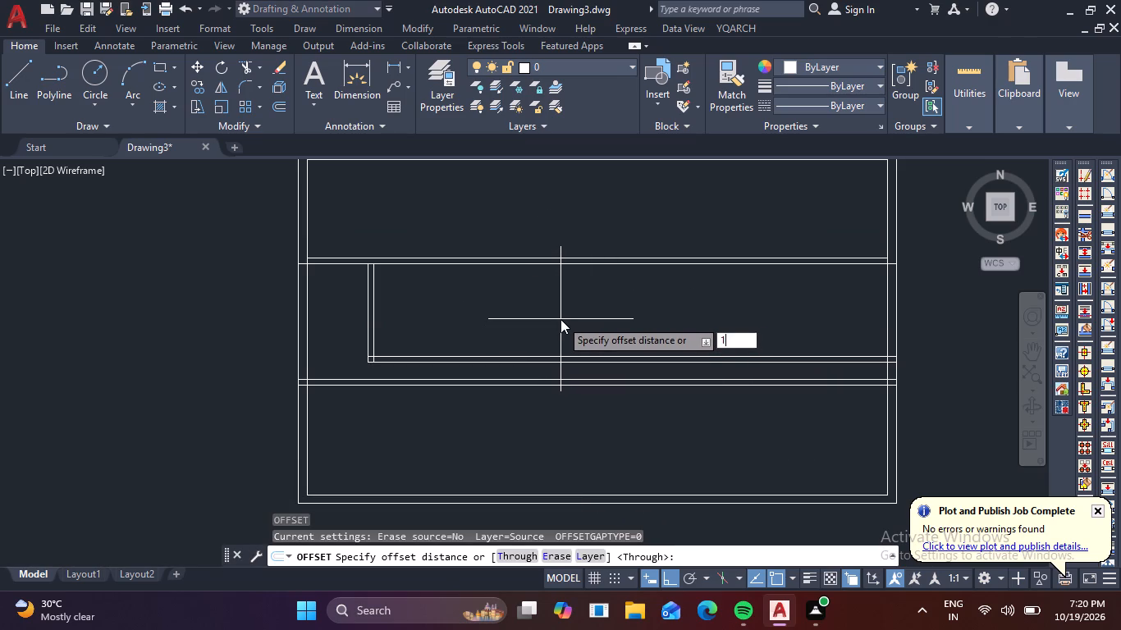
{"action": "key", "text": "apostrophe"}
{"action": "key", "text": "6"}
{"action": "key", "text": "Return"}
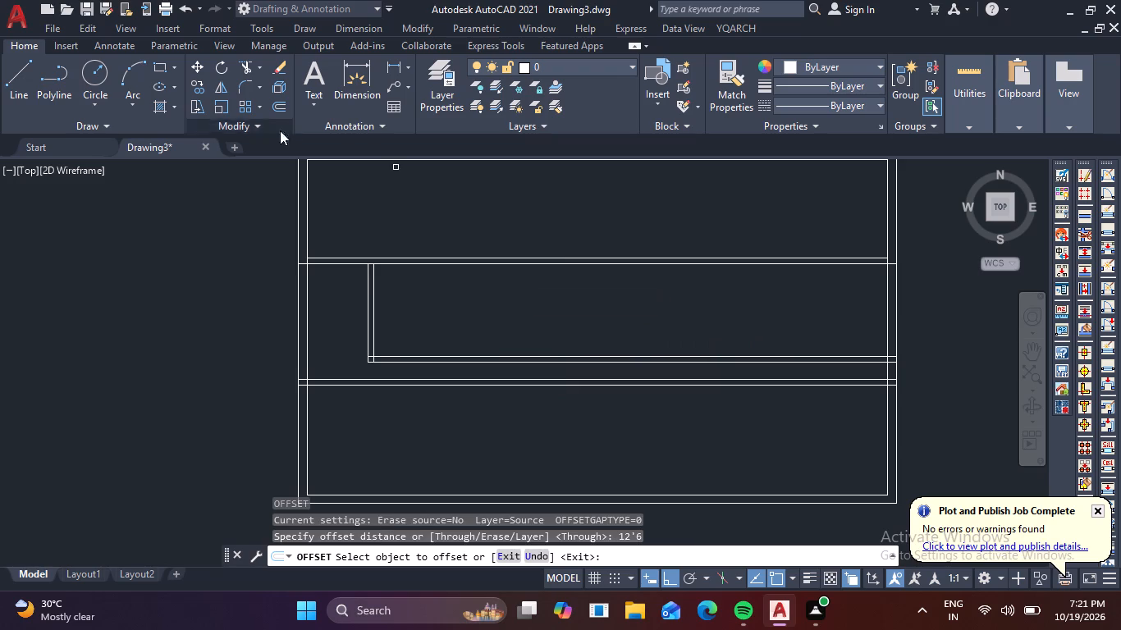
{"action": "left_click", "coordinate": [374, 305]}
{"action": "left_click", "coordinate": [506, 313]}
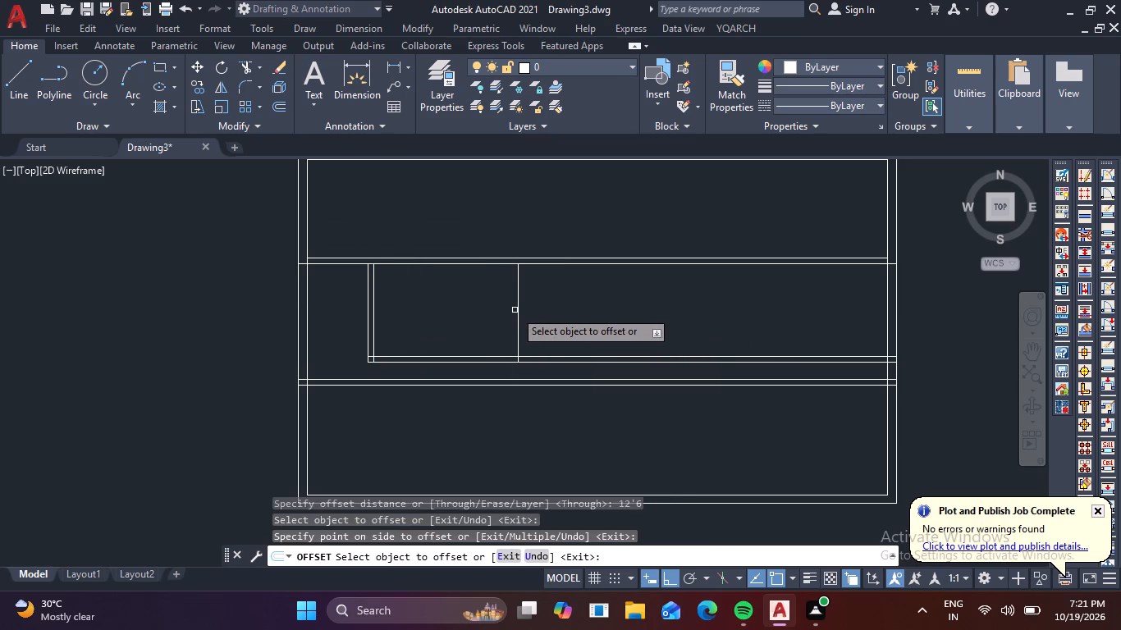
{"action": "left_click", "coordinate": [520, 310]}
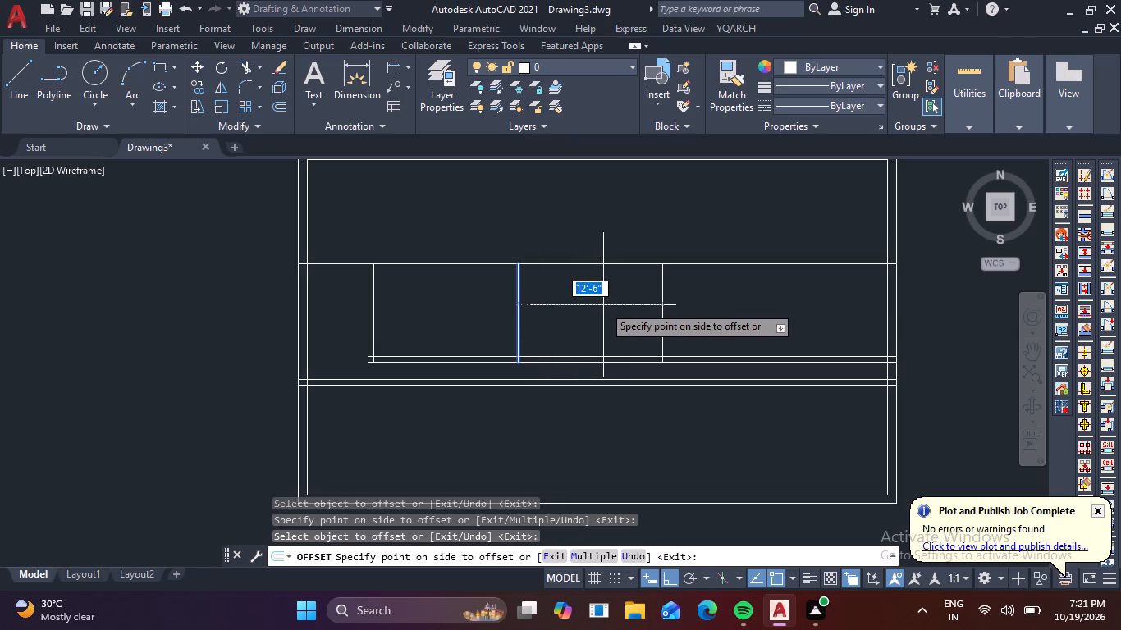
{"action": "type", "text": "6"}
{"action": "key", "text": "space"}
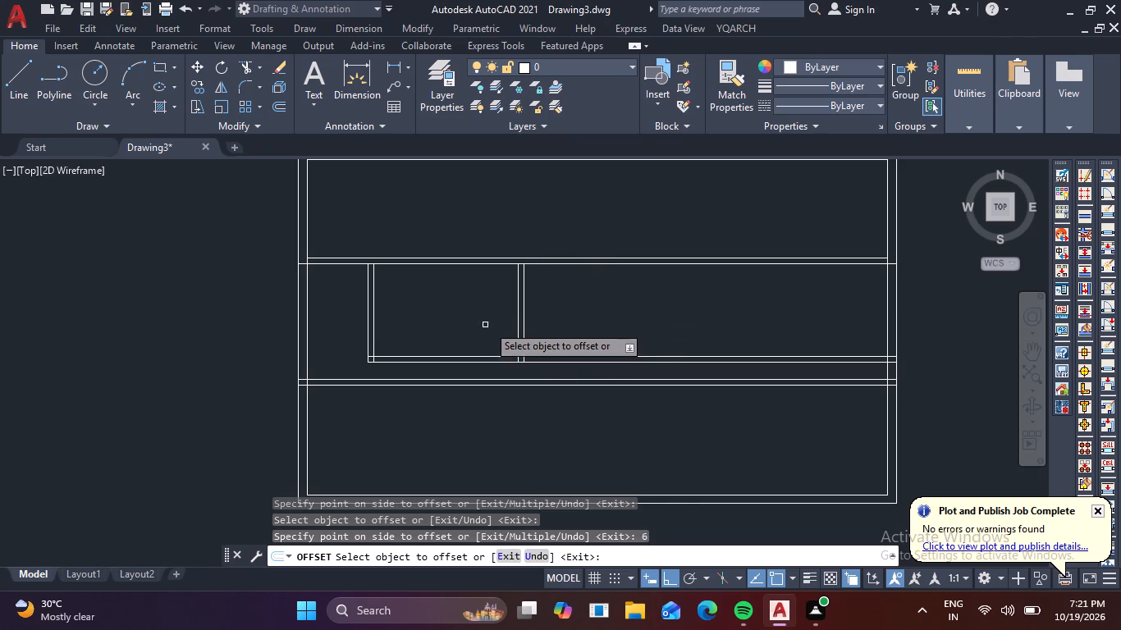
Offset the second partition's right line 8' to the right, and offset that new line 6" right to form a third partition.
{"action": "left_click", "coordinate": [522, 331]}
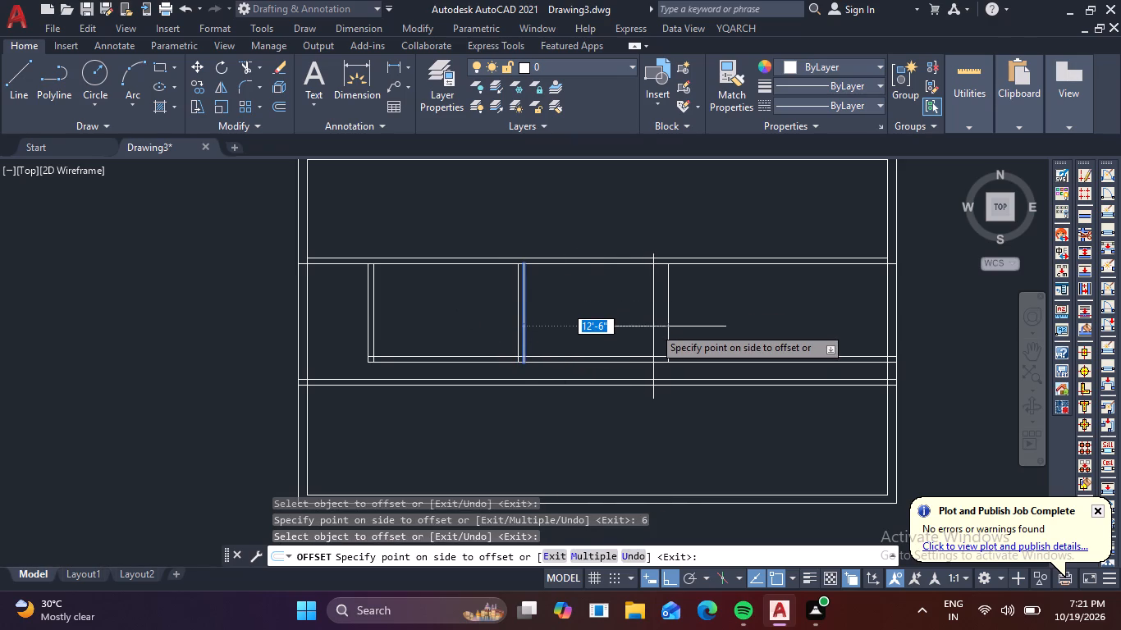
{"action": "key", "text": "8"}
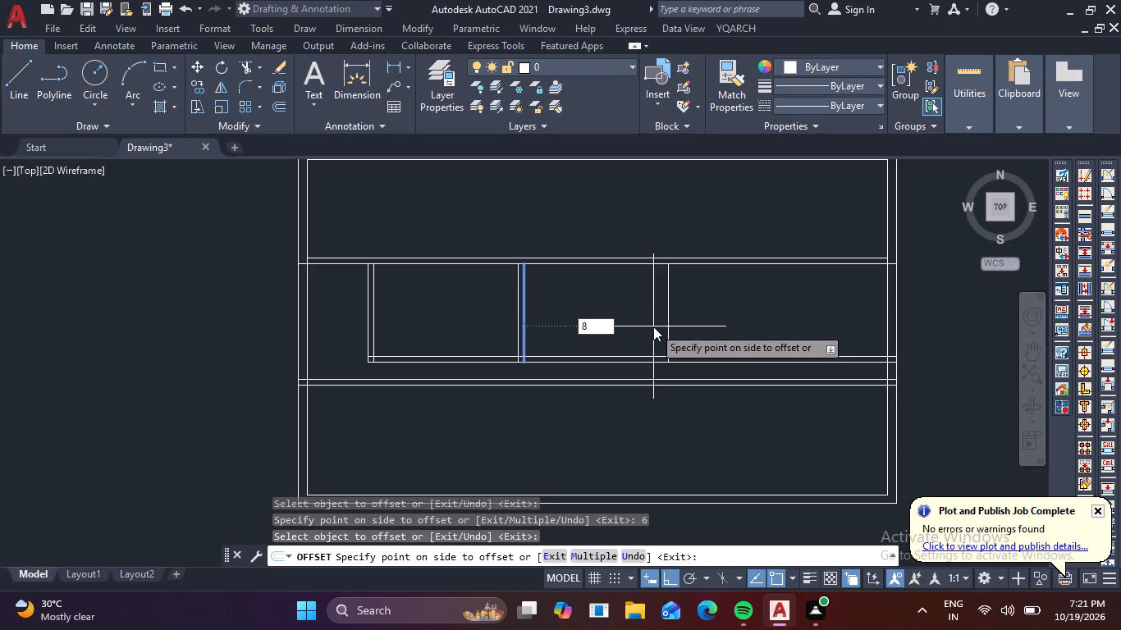
{"action": "type", "text": "'"}
{"action": "key", "text": "space"}
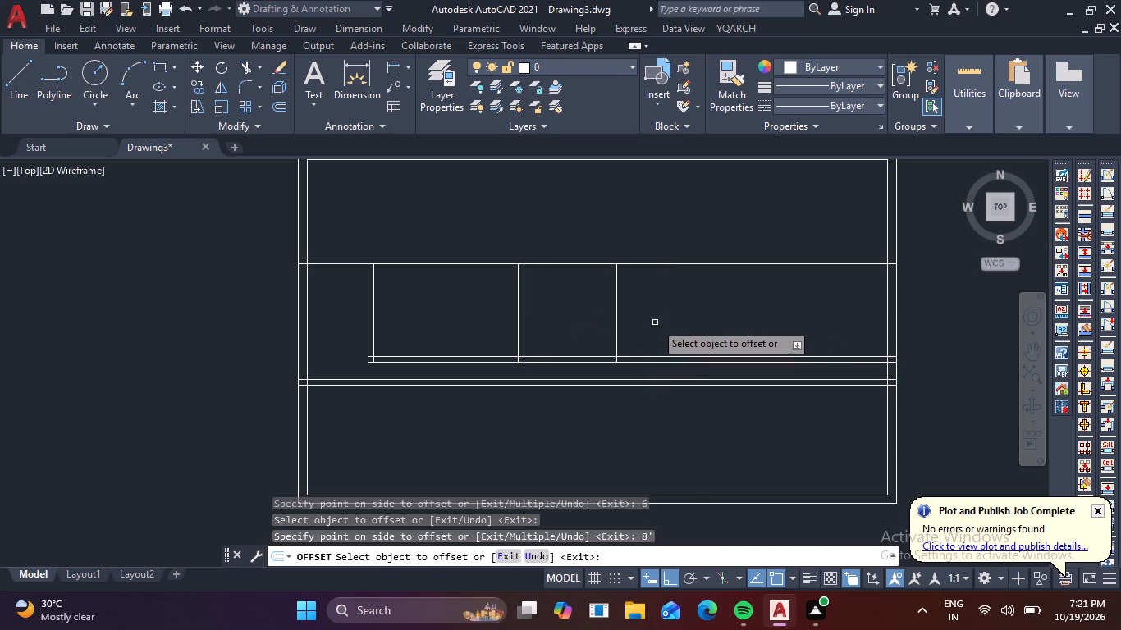
{"action": "left_click", "coordinate": [615, 304]}
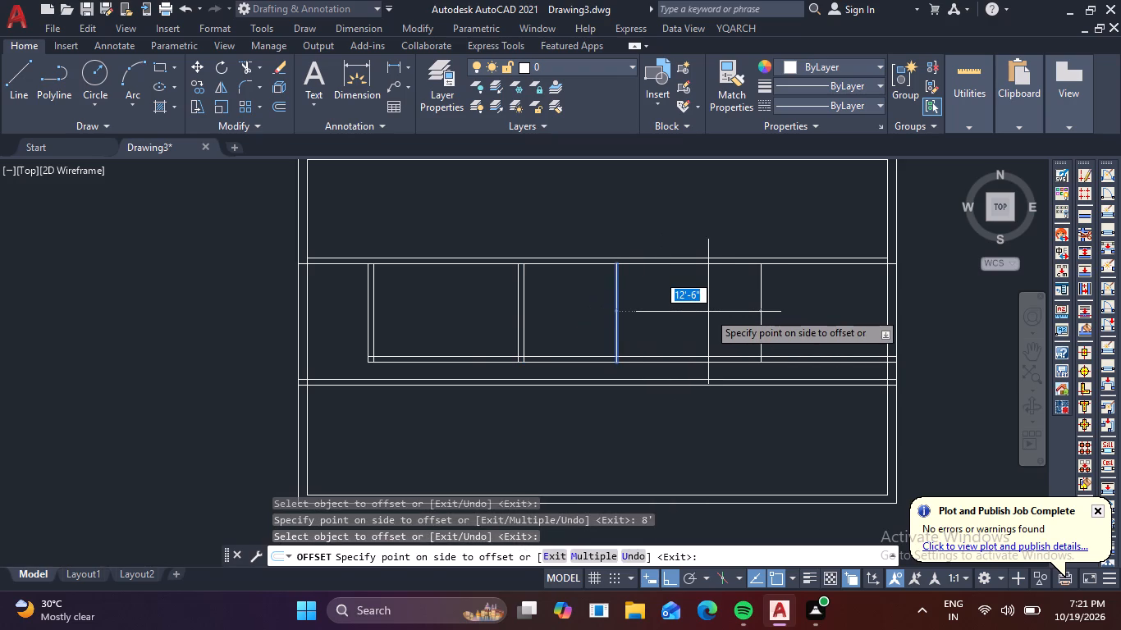
{"action": "type", "text": "6"}
{"action": "key", "text": "space"}
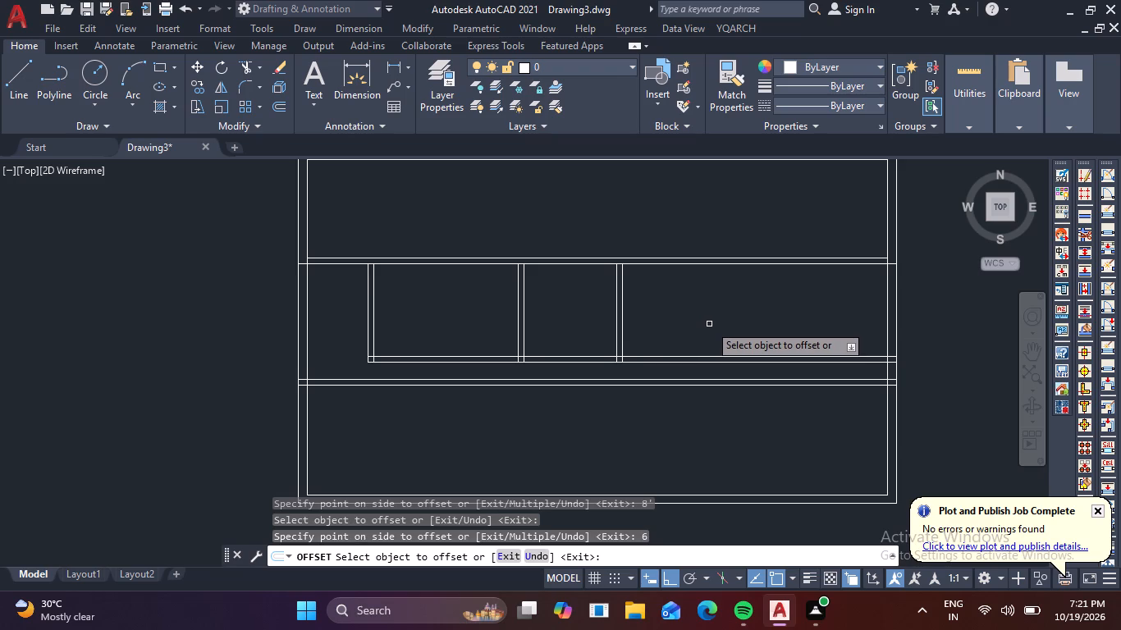
{"action": "key", "text": "e"}
{"action": "key", "text": "Escape"}
Extend both lines of the second and third partitions down to the upper line of the second cross wall.
{"action": "type", "text": "EX"}
{"action": "key", "text": "space"}
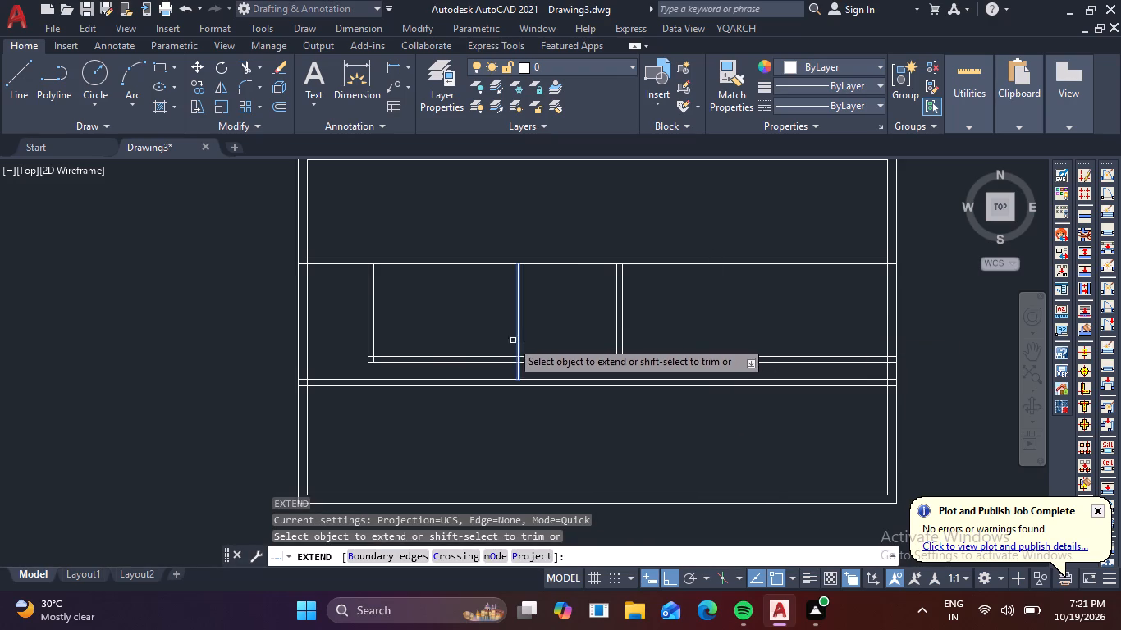
{"action": "left_click_drag", "start_coordinate": [499, 339], "coordinate": [541, 339]}
{"action": "left_click_drag", "start_coordinate": [602, 337], "coordinate": [677, 345]}
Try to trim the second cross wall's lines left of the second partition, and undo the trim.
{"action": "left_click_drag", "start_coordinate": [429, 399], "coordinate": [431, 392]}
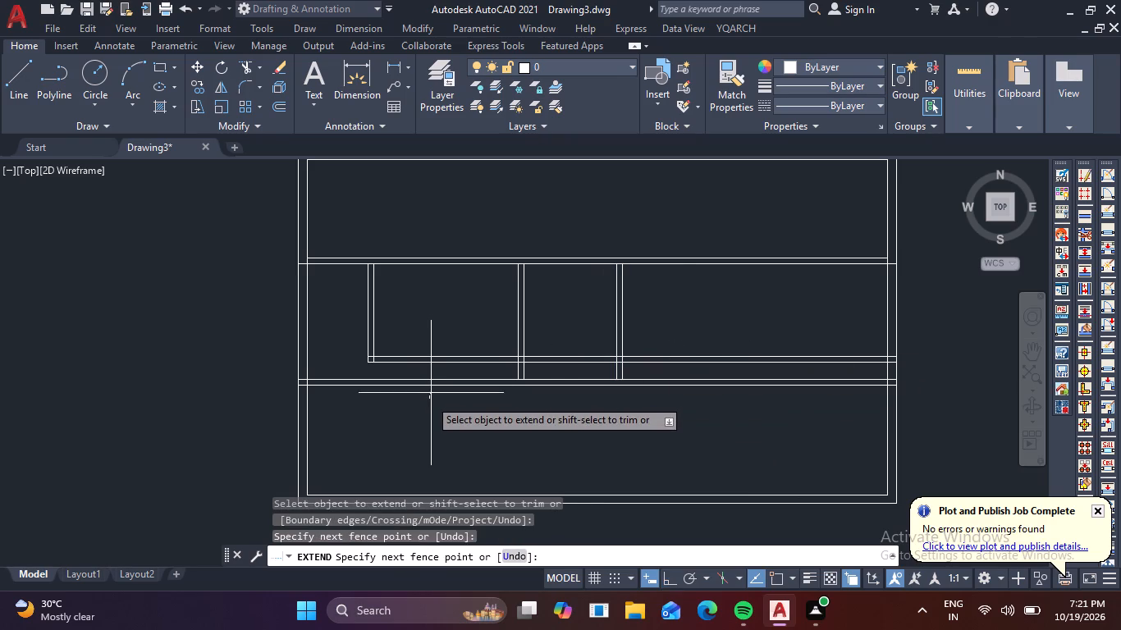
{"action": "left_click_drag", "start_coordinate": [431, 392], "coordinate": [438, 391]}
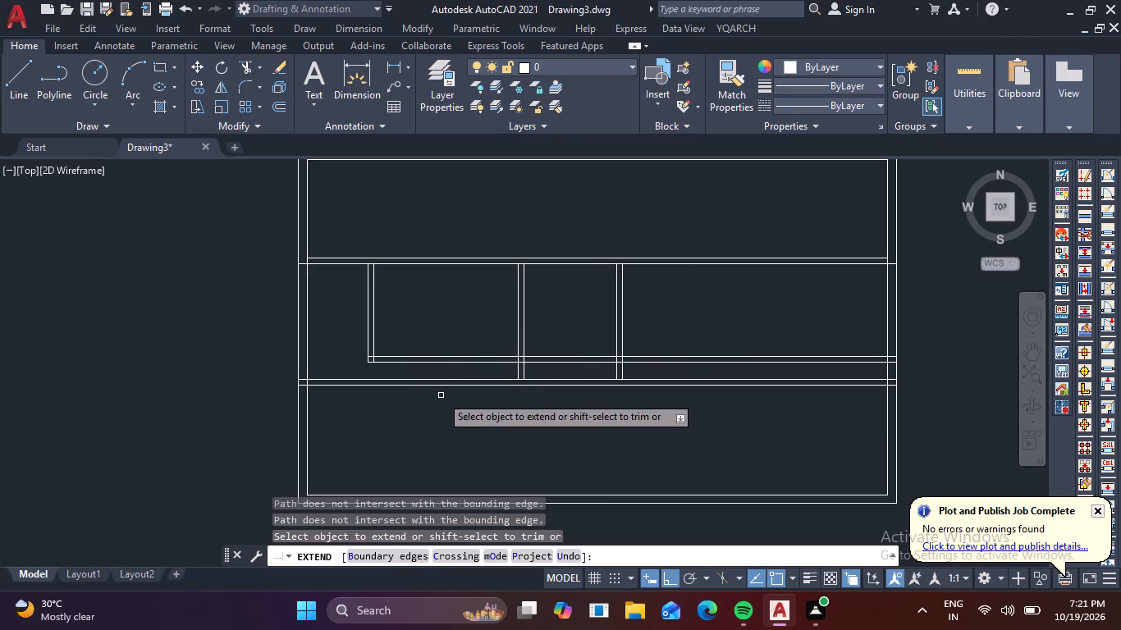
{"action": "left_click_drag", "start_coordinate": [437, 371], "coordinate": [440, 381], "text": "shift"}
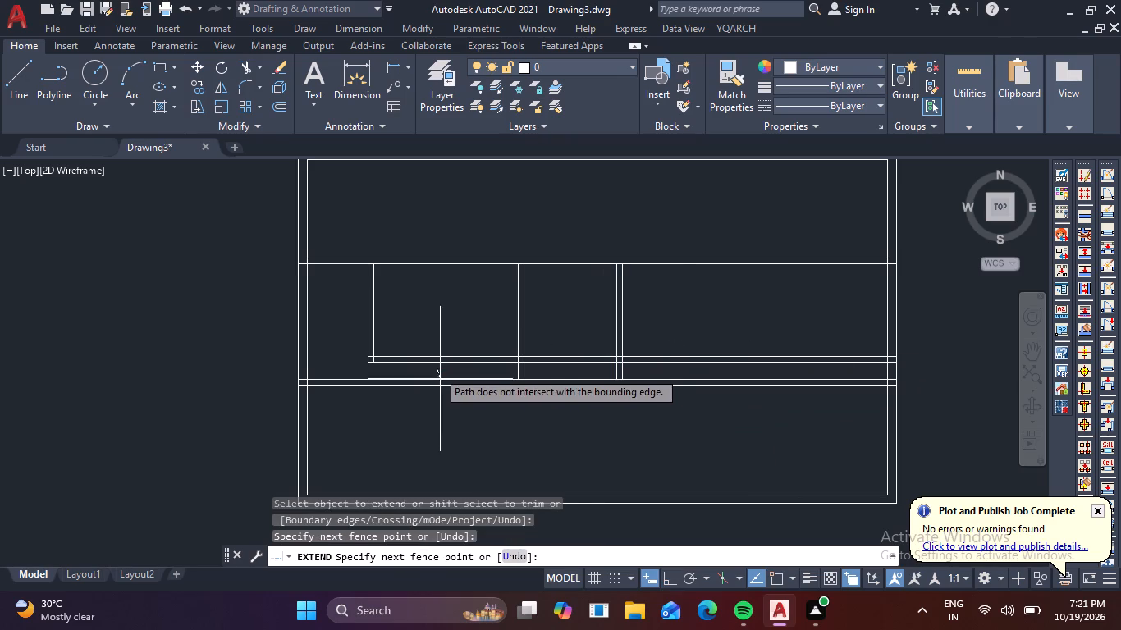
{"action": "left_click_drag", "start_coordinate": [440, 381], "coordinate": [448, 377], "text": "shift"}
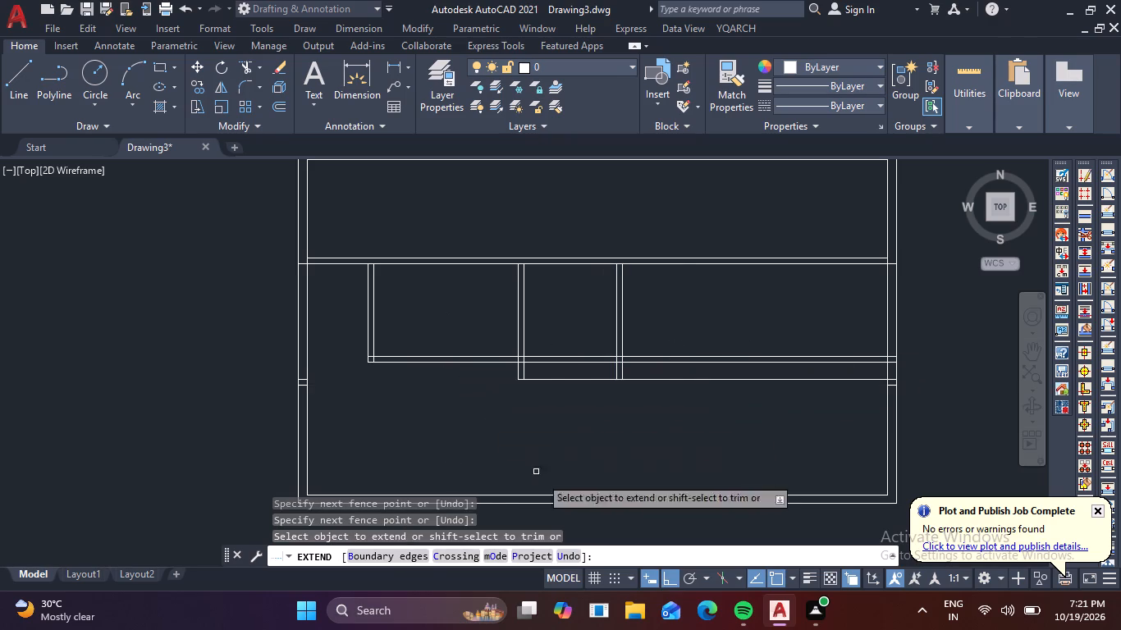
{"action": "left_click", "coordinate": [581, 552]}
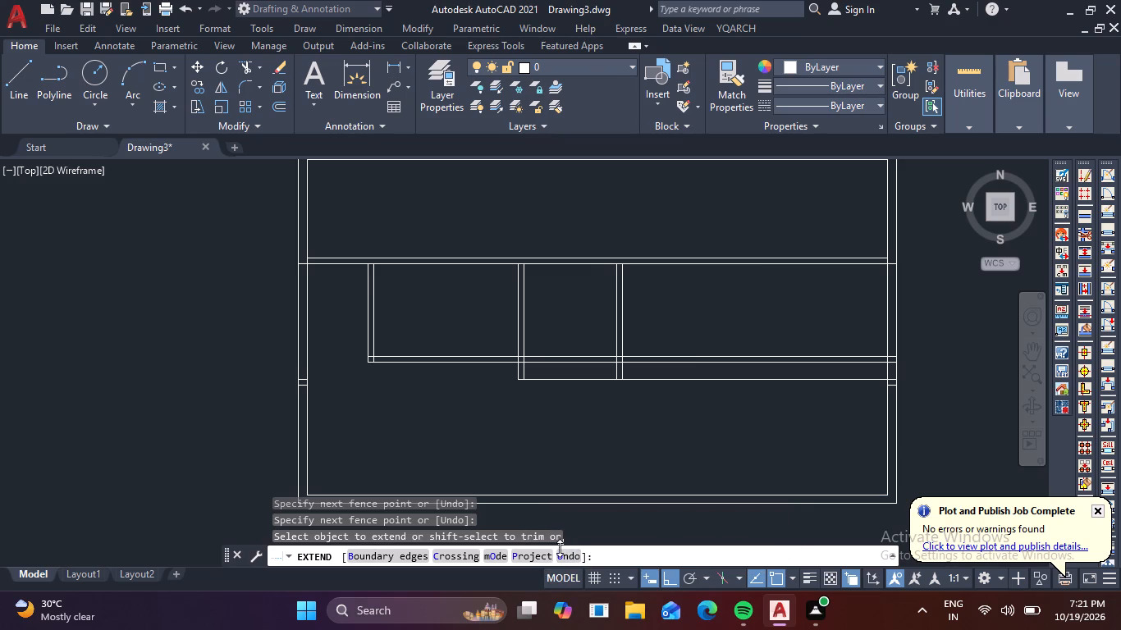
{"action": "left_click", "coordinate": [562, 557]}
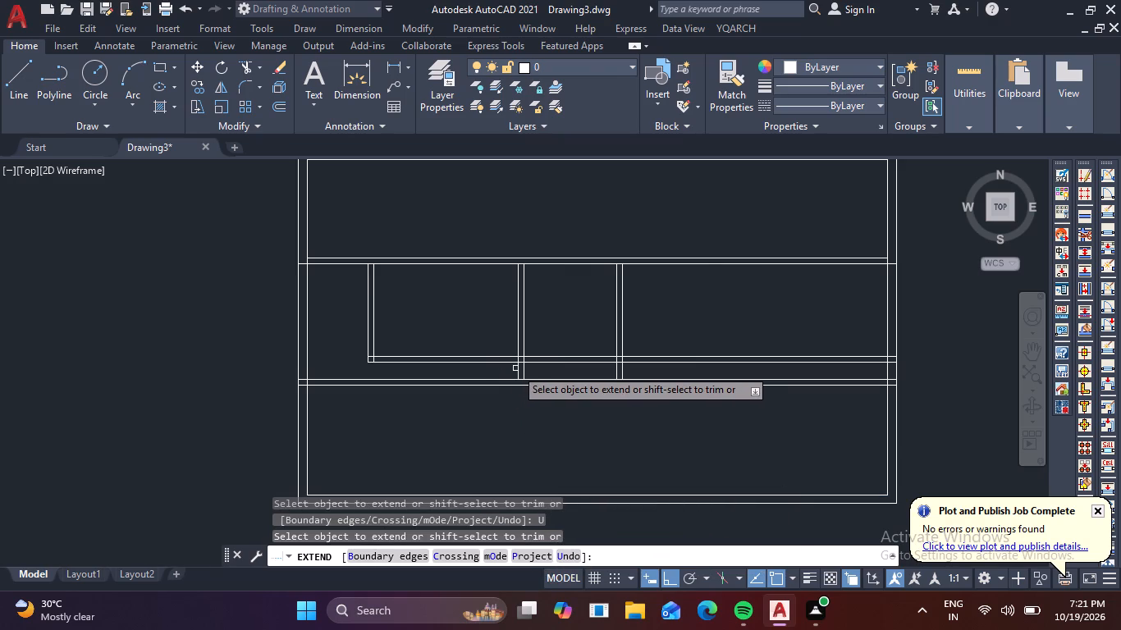
Extend the outer lines of the second and third partitions to the lower line of the second cross wall.
{"action": "left_click", "coordinate": [518, 370]}
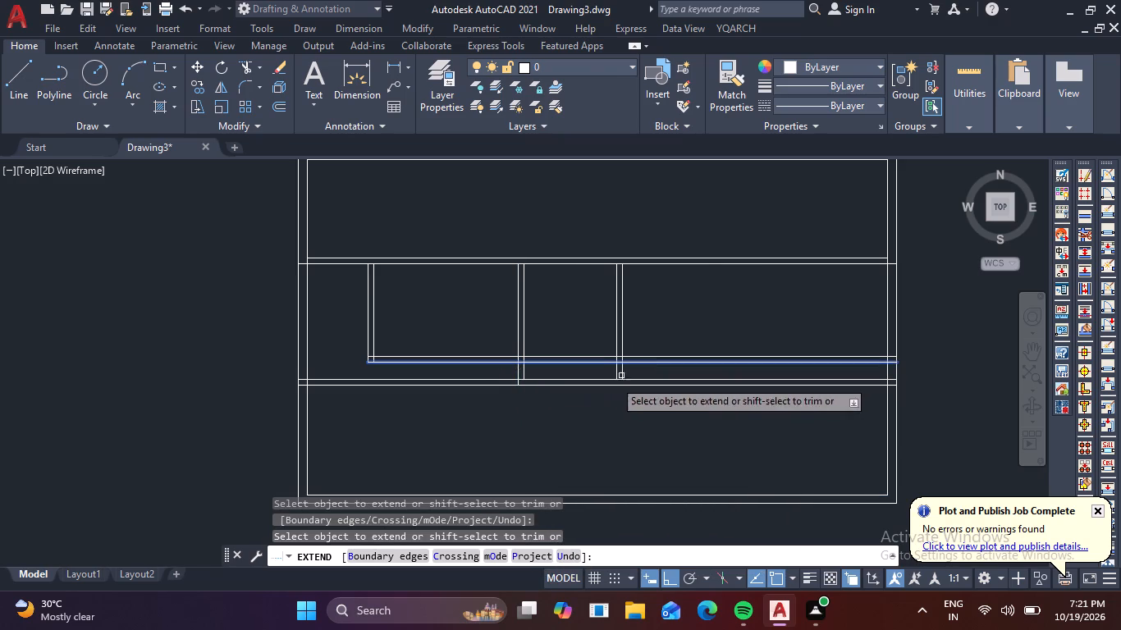
{"action": "left_click", "coordinate": [624, 371]}
Trim the second cross wall's lines on both sides of the 8' room, including their stubs inside the right outer wall.
{"action": "left_click_drag", "start_coordinate": [474, 373], "coordinate": [478, 395], "text": "shift"}
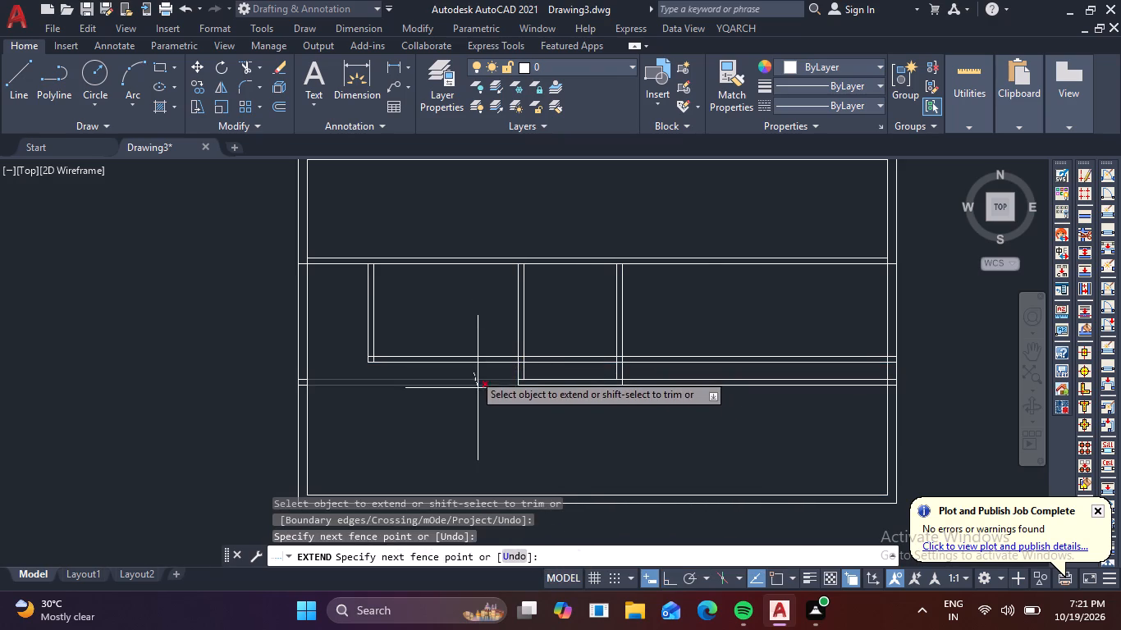
{"action": "left_click_drag", "start_coordinate": [478, 395], "coordinate": [478, 409], "text": "shift"}
{"action": "left_click_drag", "start_coordinate": [667, 369], "coordinate": [682, 407], "text": "shift"}
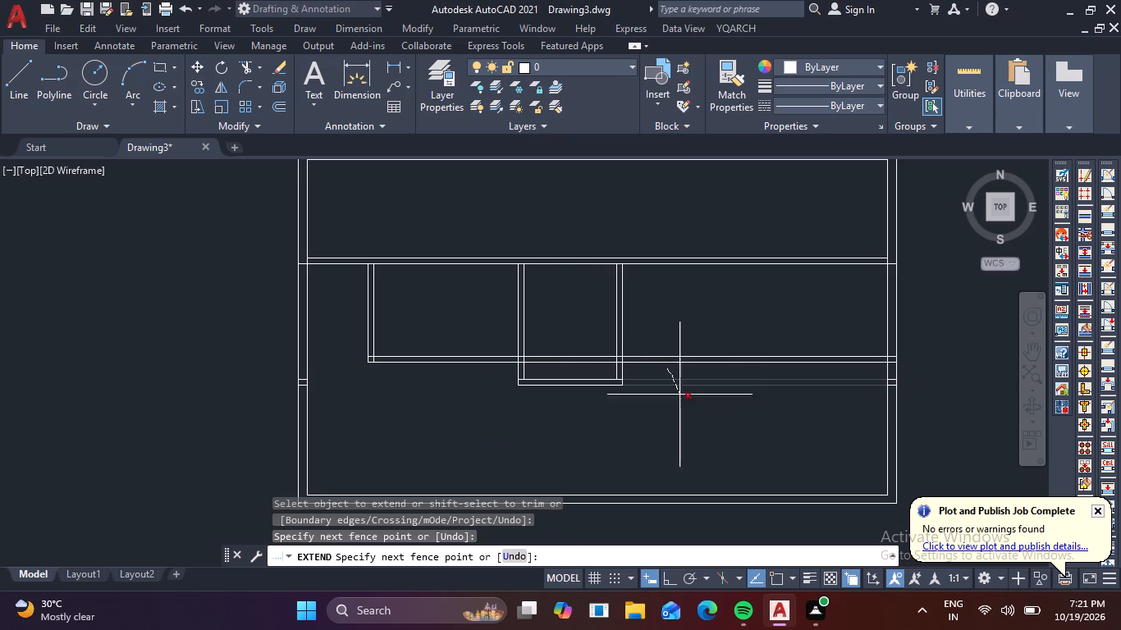
{"action": "left_click_drag", "start_coordinate": [682, 407], "coordinate": [684, 411], "text": "shift"}
{"action": "scroll", "coordinate": [880, 384], "scroll_direction": "up", "scroll_amount": 4}
{"action": "left_click_drag", "start_coordinate": [910, 359], "coordinate": [906, 418], "text": "shift"}
Trim the first cross wall's lines right of the third partition, including their stubs inside the right outer wall.
{"action": "scroll", "coordinate": [750, 354], "scroll_direction": "down", "scroll_amount": 3}
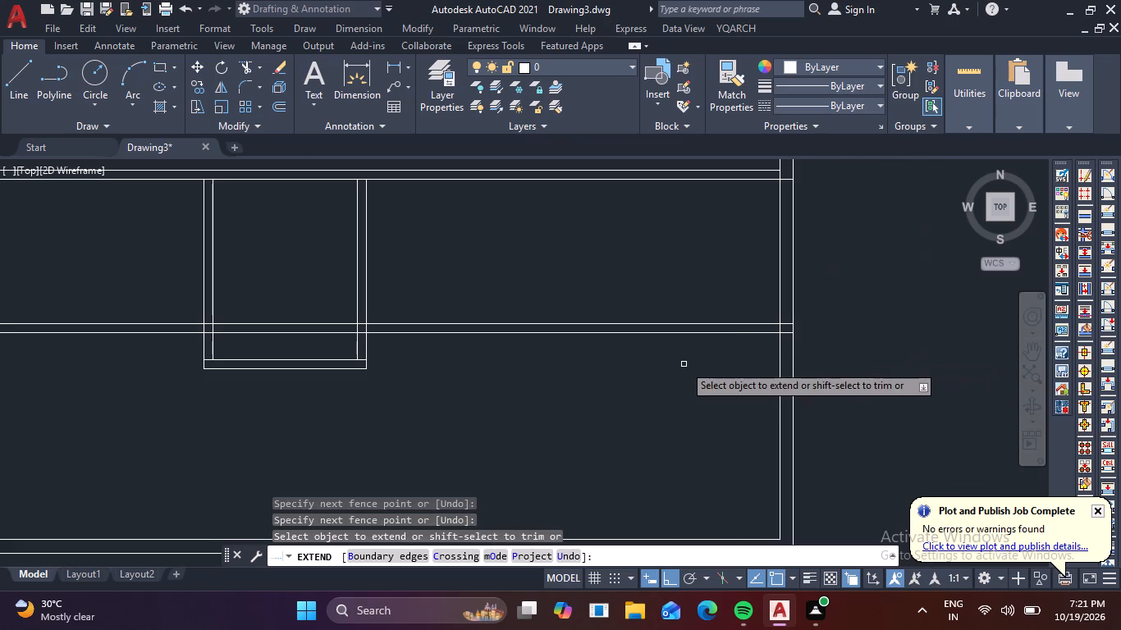
{"action": "left_click_drag", "start_coordinate": [609, 307], "coordinate": [616, 351], "text": "shift"}
{"action": "scroll", "coordinate": [788, 336], "scroll_direction": "up", "scroll_amount": 2}
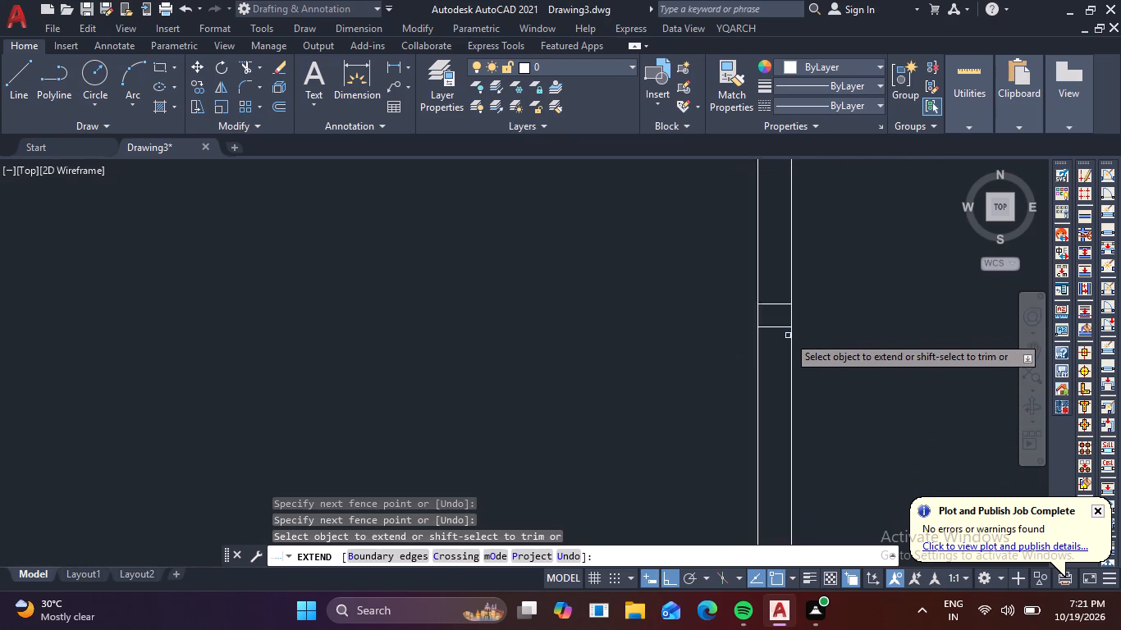
{"action": "scroll", "coordinate": [788, 336], "scroll_direction": "up", "scroll_amount": 1}
{"action": "left_click_drag", "start_coordinate": [767, 271], "coordinate": [771, 351]}
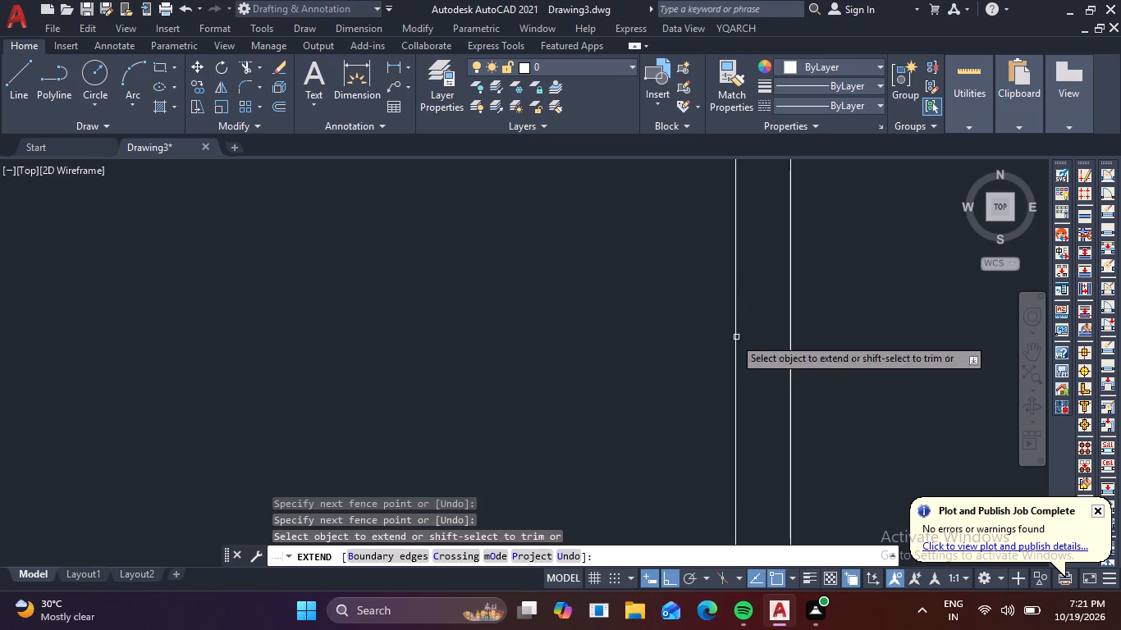
Trim the first cross wall's lines where they cross the 8' room and the two partitions beside it.
{"action": "scroll", "coordinate": [710, 344], "scroll_direction": "down", "scroll_amount": 4}
{"action": "scroll", "coordinate": [480, 360], "scroll_direction": "up", "scroll_amount": 2}
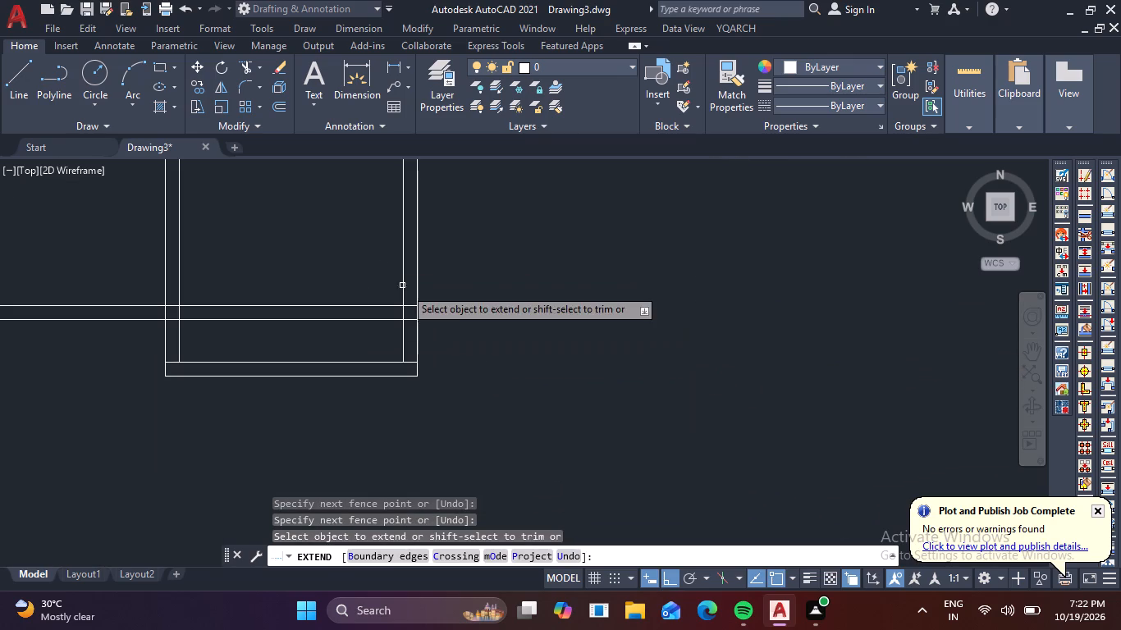
{"action": "scroll", "coordinate": [410, 295], "scroll_direction": "up", "scroll_amount": 3, "text": "shift"}
{"action": "left_click_drag", "start_coordinate": [408, 299], "coordinate": [398, 413], "text": "shift"}
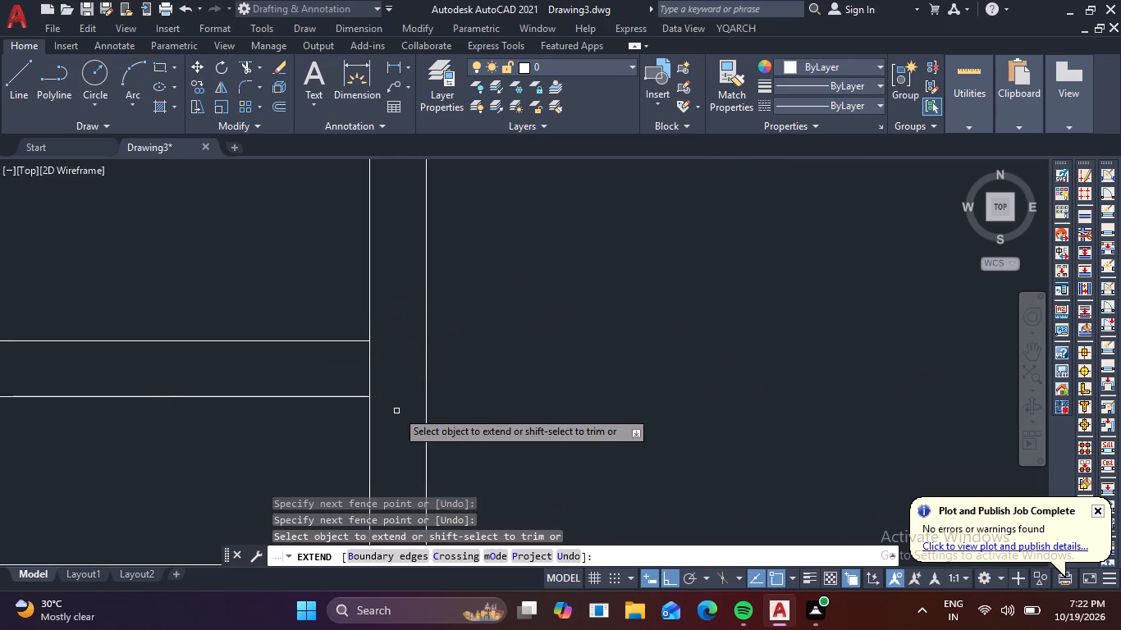
{"action": "scroll", "coordinate": [387, 396], "scroll_direction": "down", "scroll_amount": 3, "text": "shift"}
{"action": "left_click_drag", "start_coordinate": [350, 351], "coordinate": [320, 430], "text": "shift"}
{"action": "scroll", "coordinate": [160, 404], "scroll_direction": "up", "scroll_amount": 2, "text": "shift"}
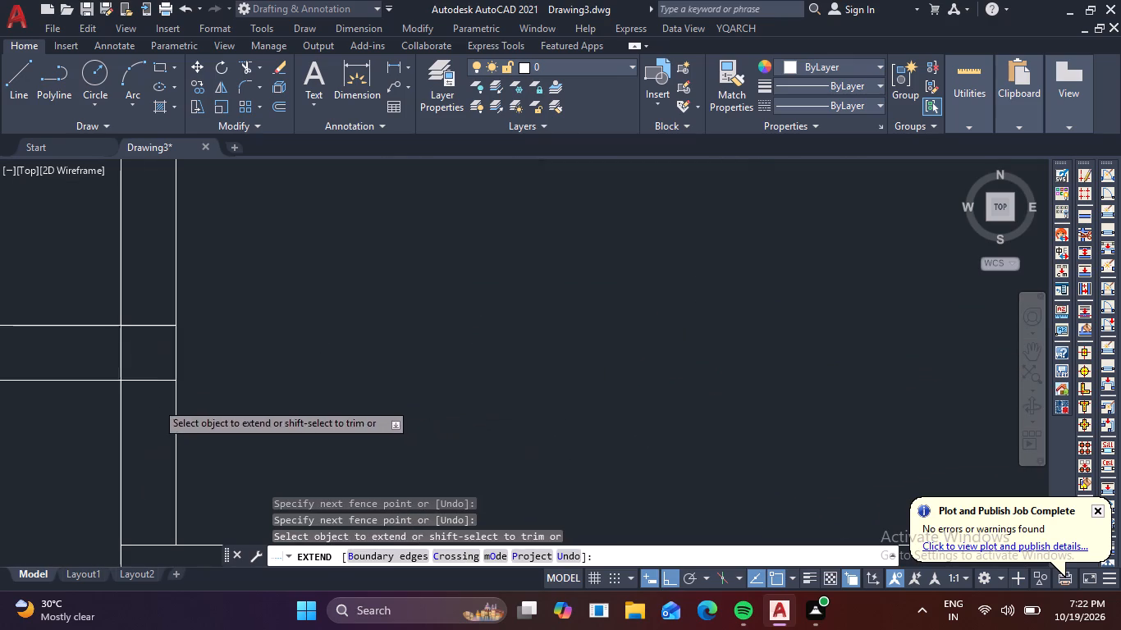
{"action": "scroll", "coordinate": [156, 401], "scroll_direction": "up", "scroll_amount": 1, "text": "shift"}
{"action": "left_click_drag", "start_coordinate": [155, 306], "coordinate": [148, 399], "text": "shift"}
Trim the overlapping line ends at the lower-left corner where the short partition meets the first cross wall.
{"action": "scroll", "coordinate": [148, 399], "scroll_direction": "down", "scroll_amount": 4, "text": "shift"}
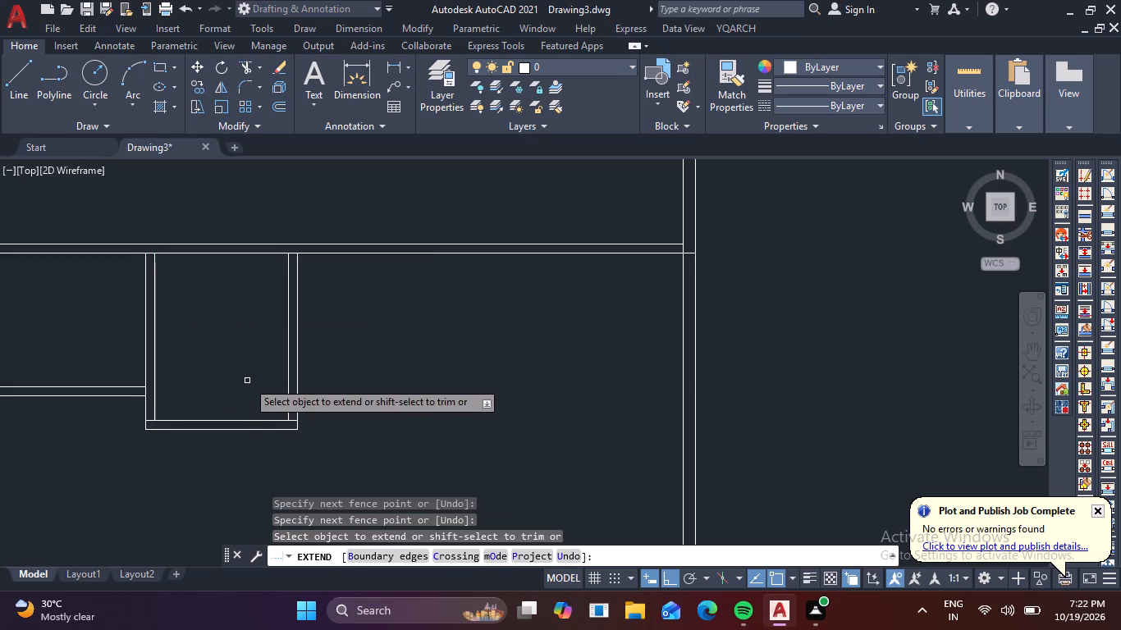
{"action": "middle_click_drag", "start_coordinate": [247, 381], "coordinate": [361, 315]}
{"action": "middle_click_drag", "start_coordinate": [182, 358], "coordinate": [327, 381]}
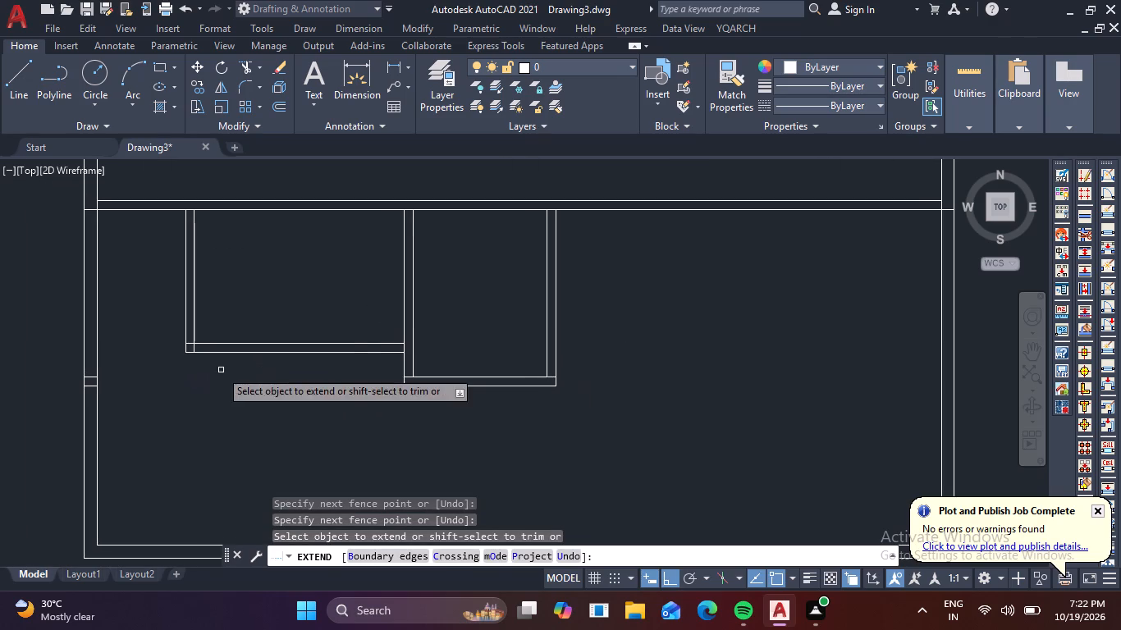
{"action": "scroll", "coordinate": [189, 338], "scroll_direction": "up", "scroll_amount": 3}
{"action": "left_click_drag", "start_coordinate": [191, 346], "coordinate": [184, 363], "text": "shift"}
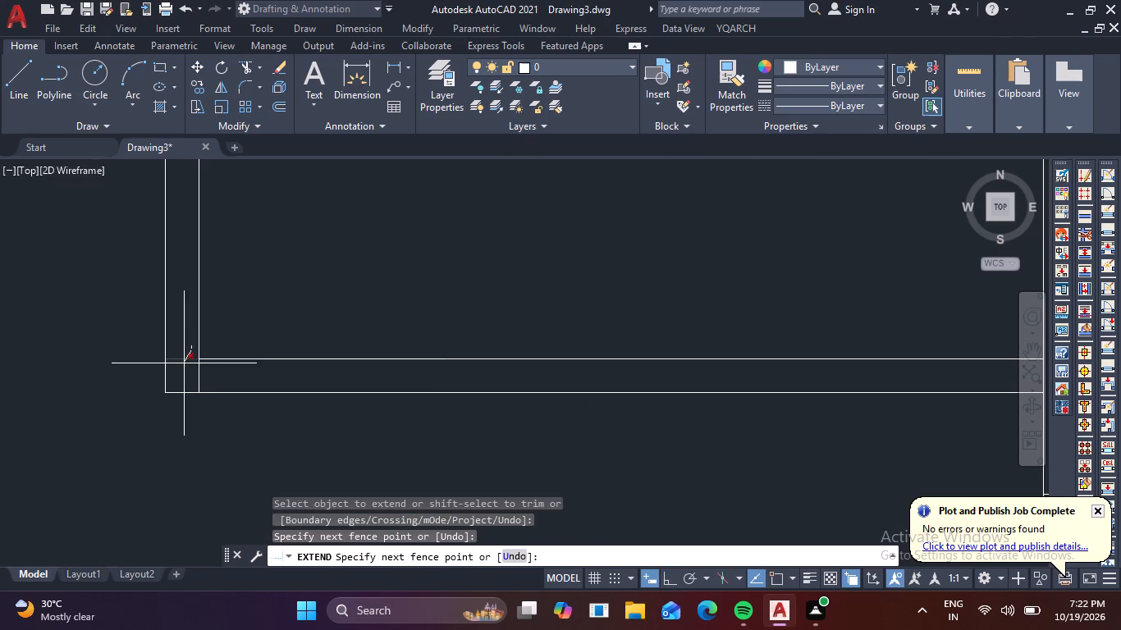
{"action": "left_click_drag", "start_coordinate": [184, 363], "coordinate": [183, 365], "text": "shift"}
{"action": "scroll", "coordinate": [187, 362], "scroll_direction": "down", "scroll_amount": 2}
{"action": "scroll", "coordinate": [204, 371], "scroll_direction": "up", "scroll_amount": 2}
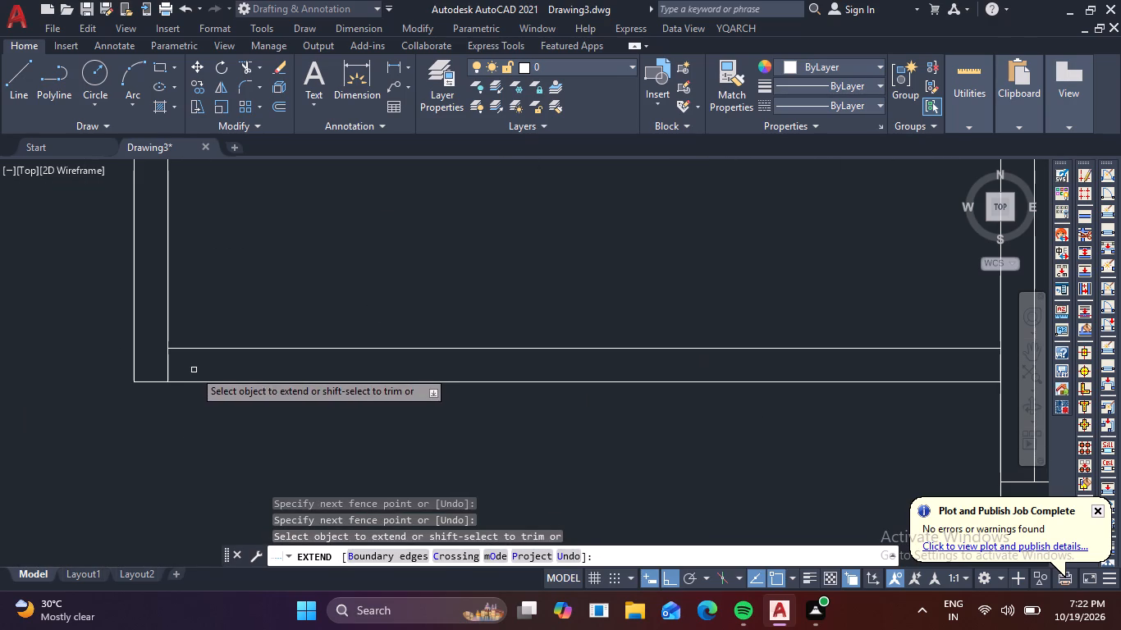
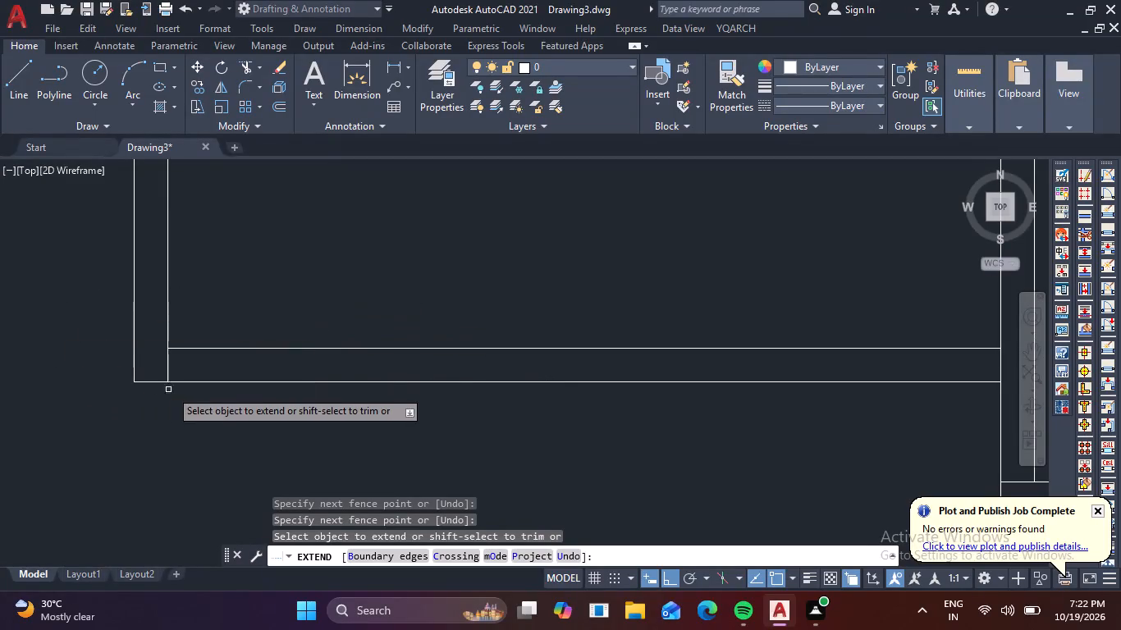
Trim the inner left wall line's stub inside the bottom outer wall at the plan's lower-left corner.
{"action": "left_click", "coordinate": [168, 368], "text": "shift"}
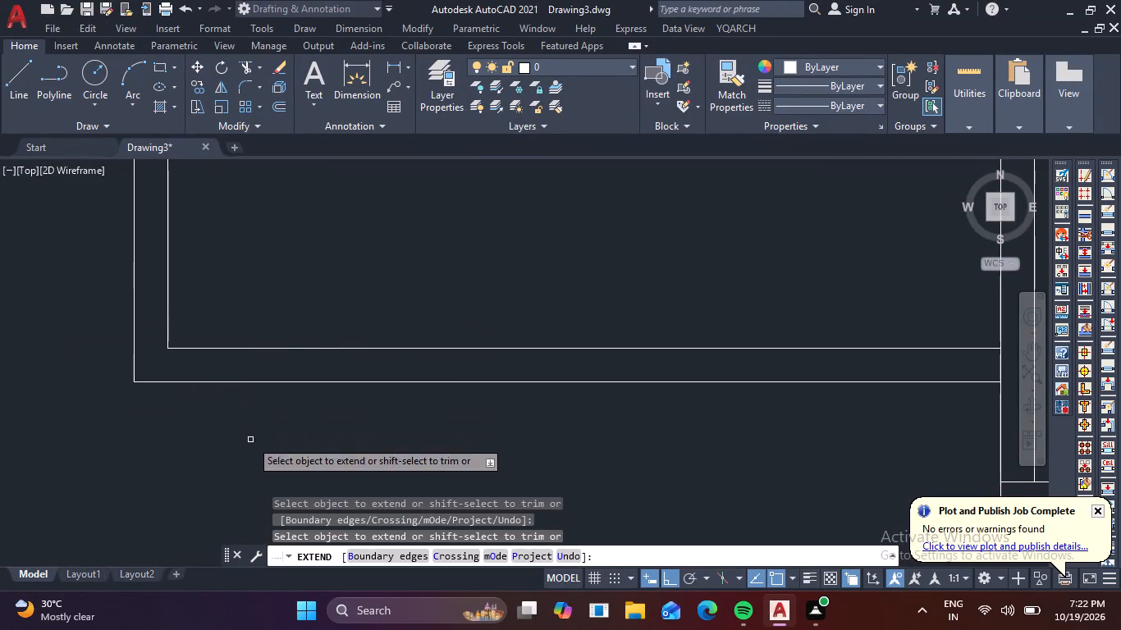
{"action": "key", "text": "Escape"}
Draw a short line across the bottom outer wall's thickness, in line with the right wall's inner face.
{"action": "scroll", "coordinate": [317, 472], "scroll_direction": "down", "scroll_amount": 3}
{"action": "middle_click_drag", "start_coordinate": [485, 470], "coordinate": [400, 350]}
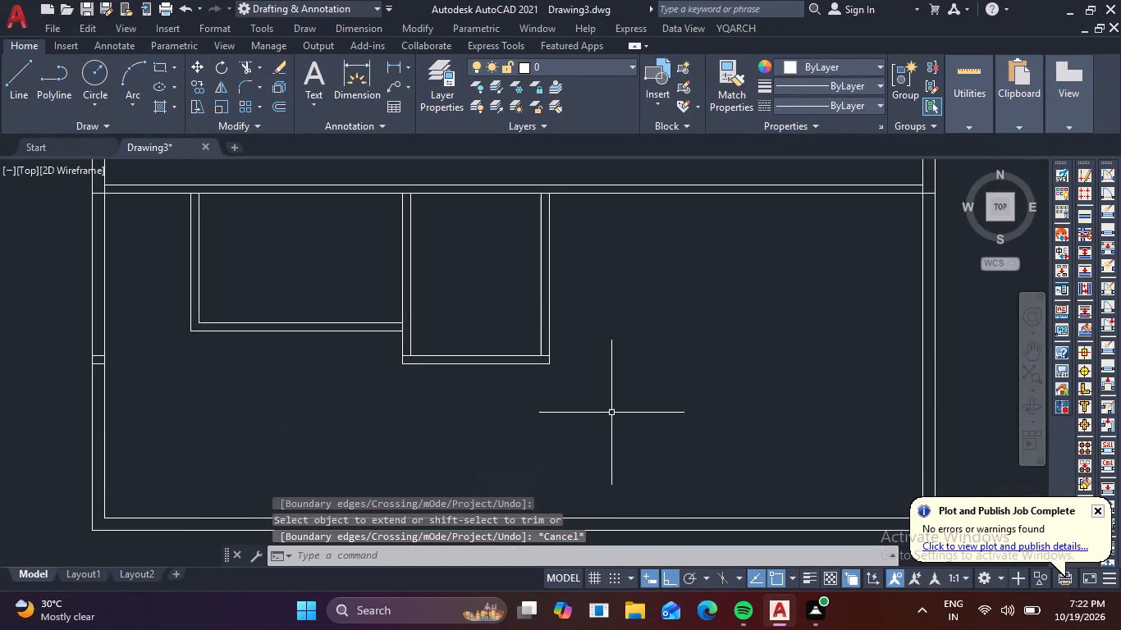
{"action": "scroll", "coordinate": [650, 409], "scroll_direction": "down", "scroll_amount": 1}
{"action": "middle_click_drag", "start_coordinate": [654, 410], "coordinate": [552, 351]}
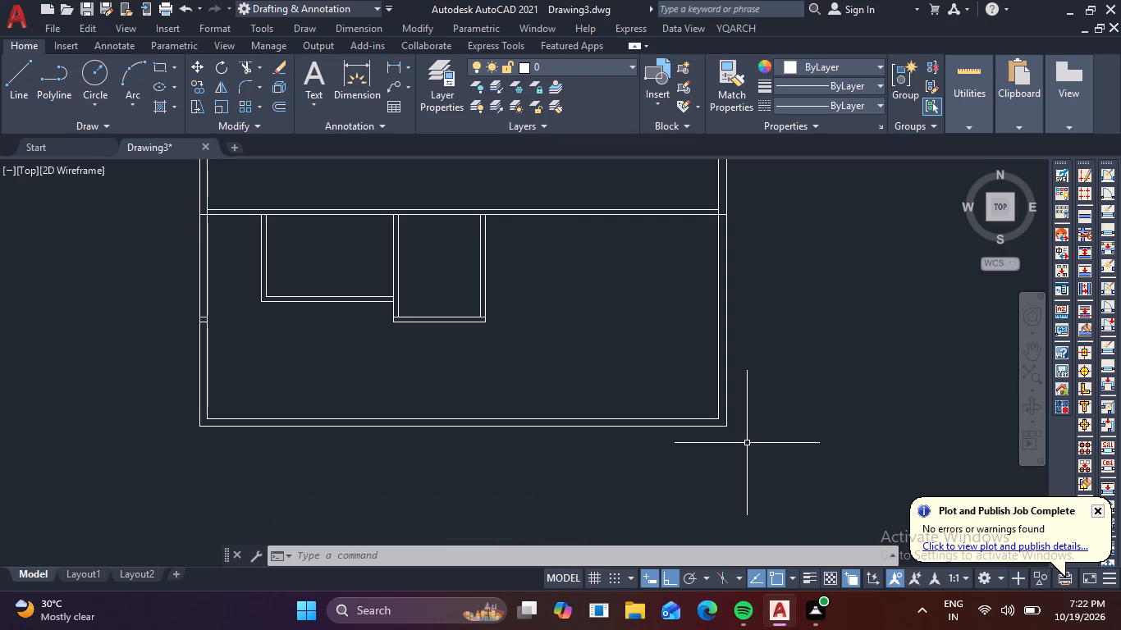
{"action": "type", "text": "L"}
{"action": "key", "text": "space"}
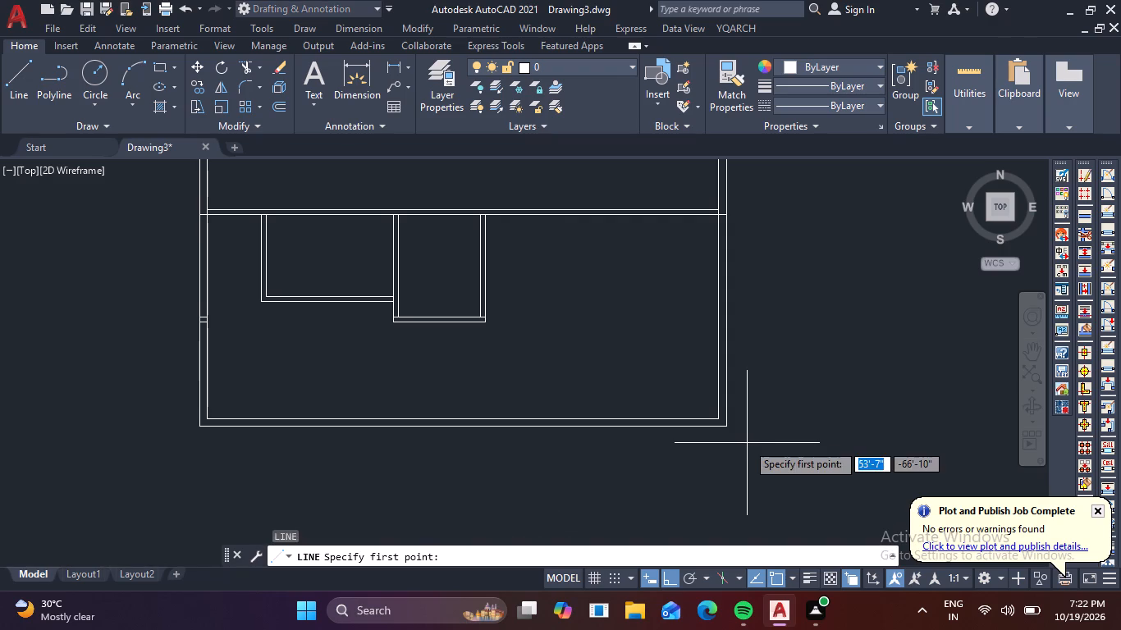
{"action": "scroll", "coordinate": [710, 445], "scroll_direction": "up", "scroll_amount": 4}
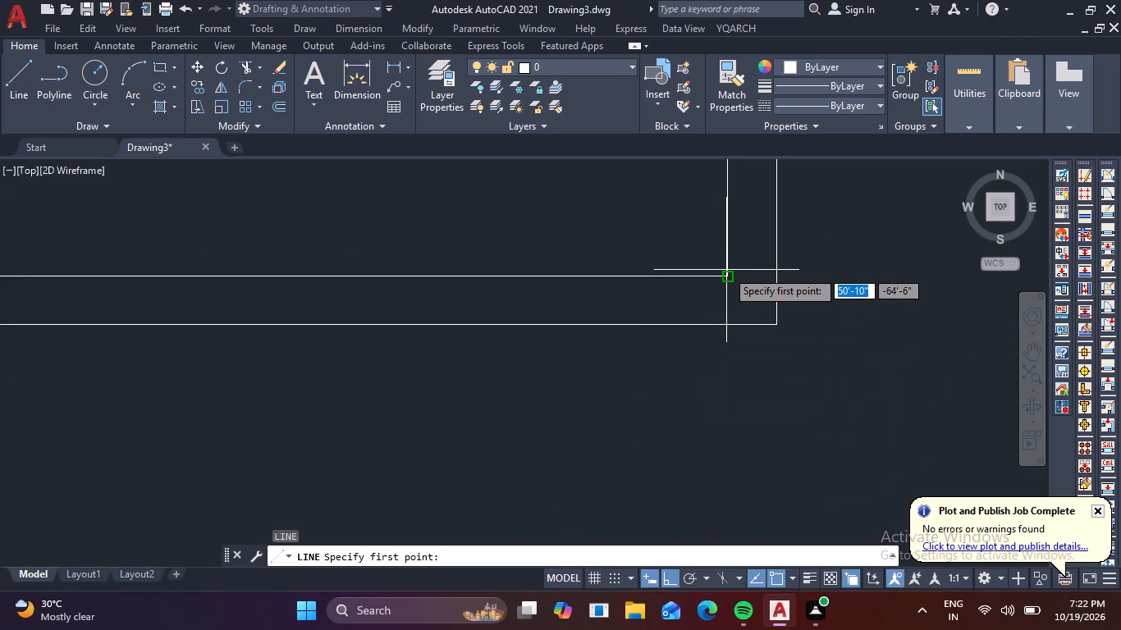
{"action": "left_click", "coordinate": [727, 273]}
{"action": "left_click", "coordinate": [731, 324]}
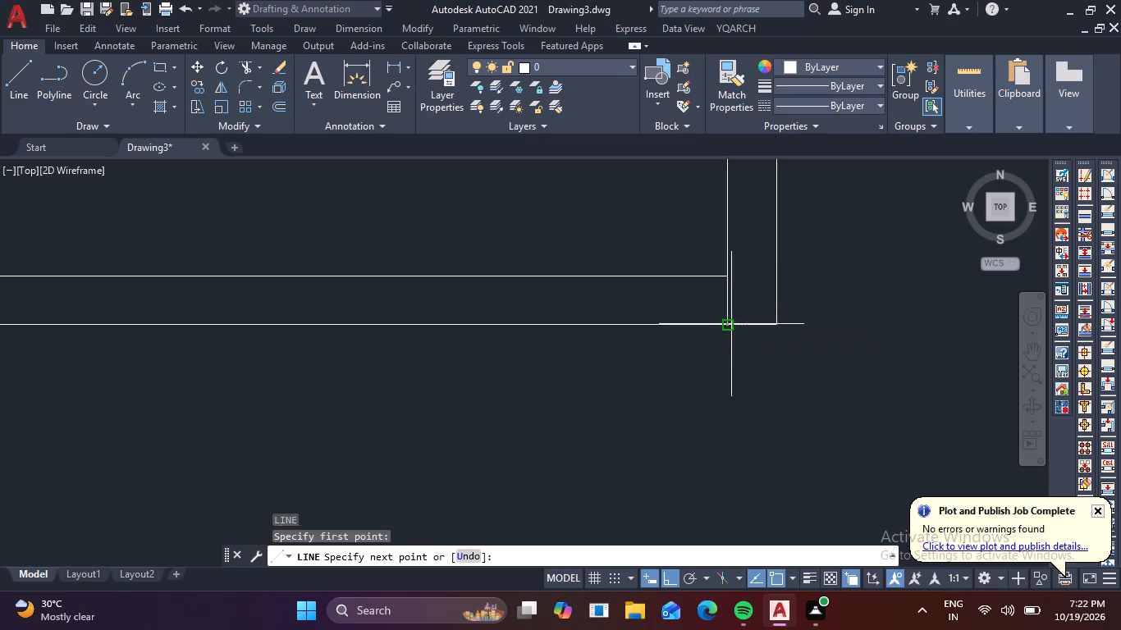
{"action": "key", "text": "space"}
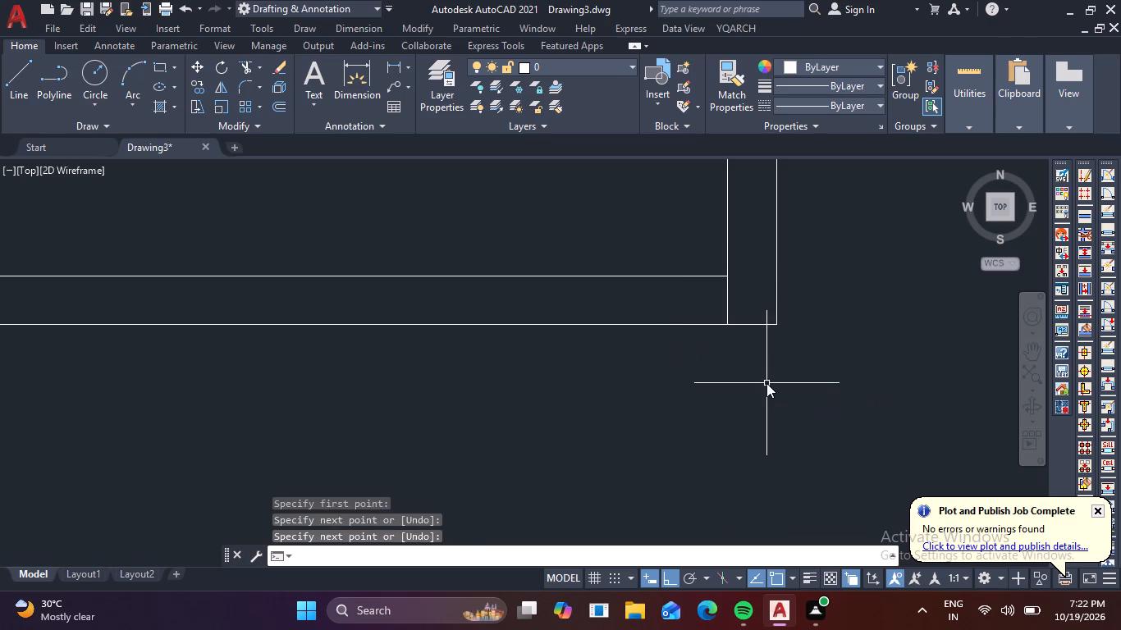
Offset the short line across the bottom wall 15' to the left to mark the opening's other end.
{"action": "key", "text": "o"}
{"action": "key", "text": "Return"}
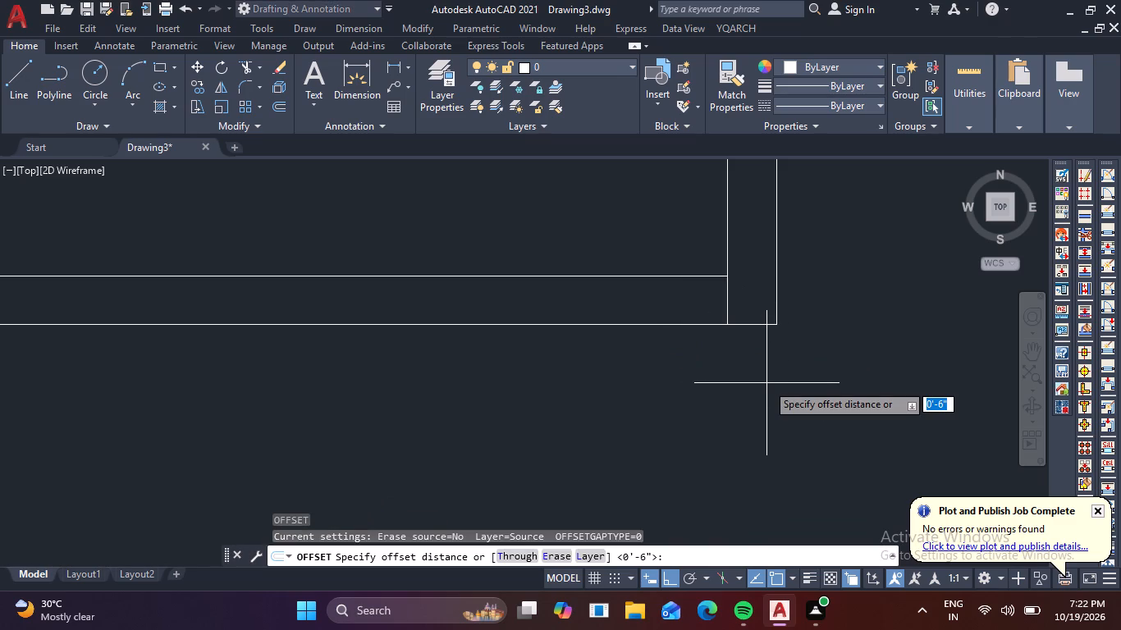
{"action": "type", "text": "15'"}
{"action": "key", "text": "space"}
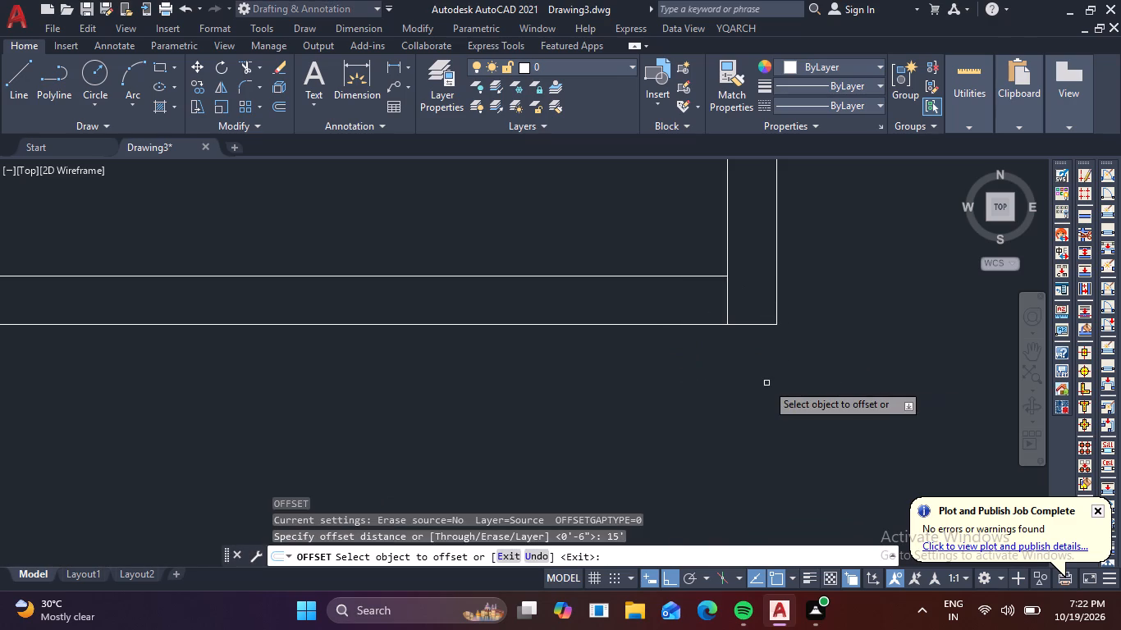
{"action": "scroll", "coordinate": [757, 325], "scroll_direction": "down", "scroll_amount": 4}
{"action": "scroll", "coordinate": [756, 325], "scroll_direction": "up", "scroll_amount": 2}
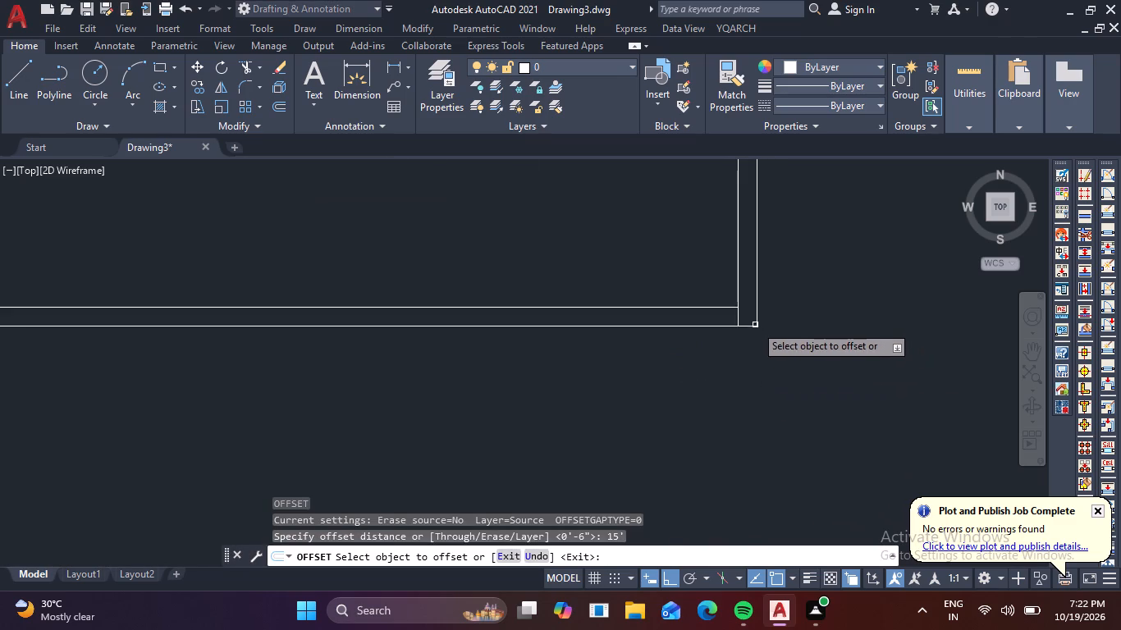
{"action": "left_click", "coordinate": [739, 322]}
{"action": "left_click", "coordinate": [473, 351]}
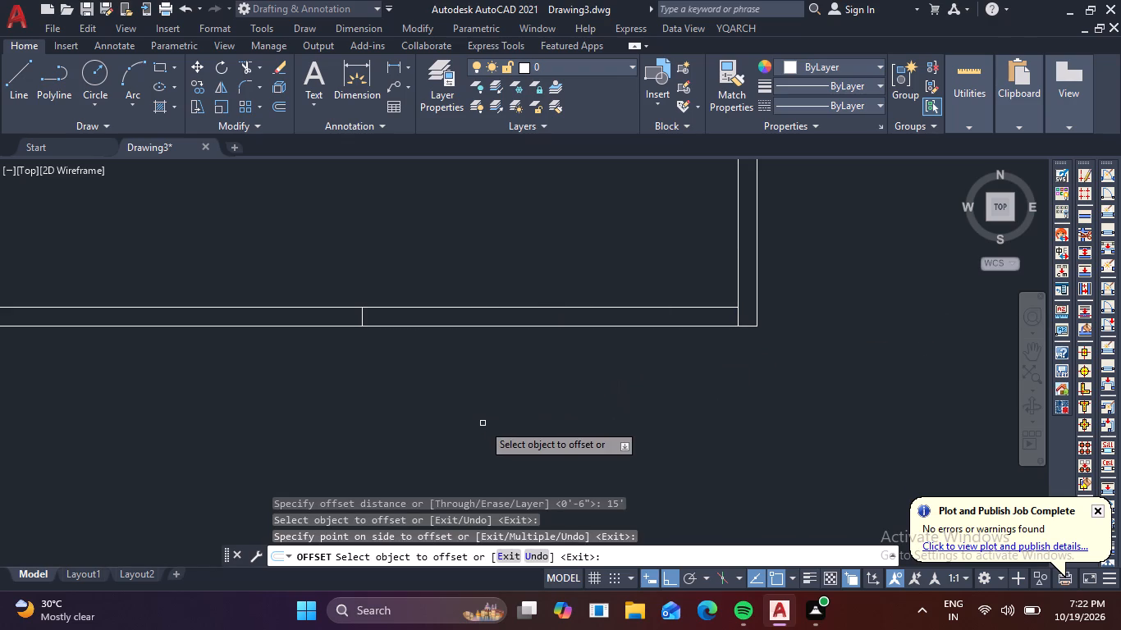
{"action": "key", "text": "Escape"}
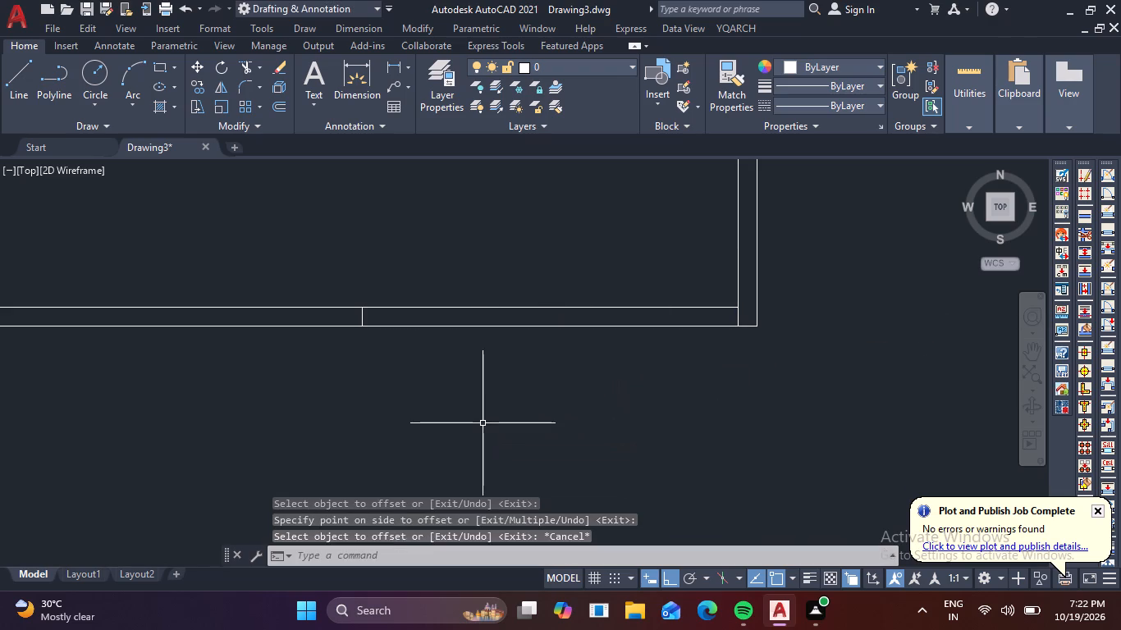
Set the drawing colour to Blue and draw two crossing diagonals across the 15' opening in the bottom wall.
{"action": "left_click", "coordinate": [882, 66]}
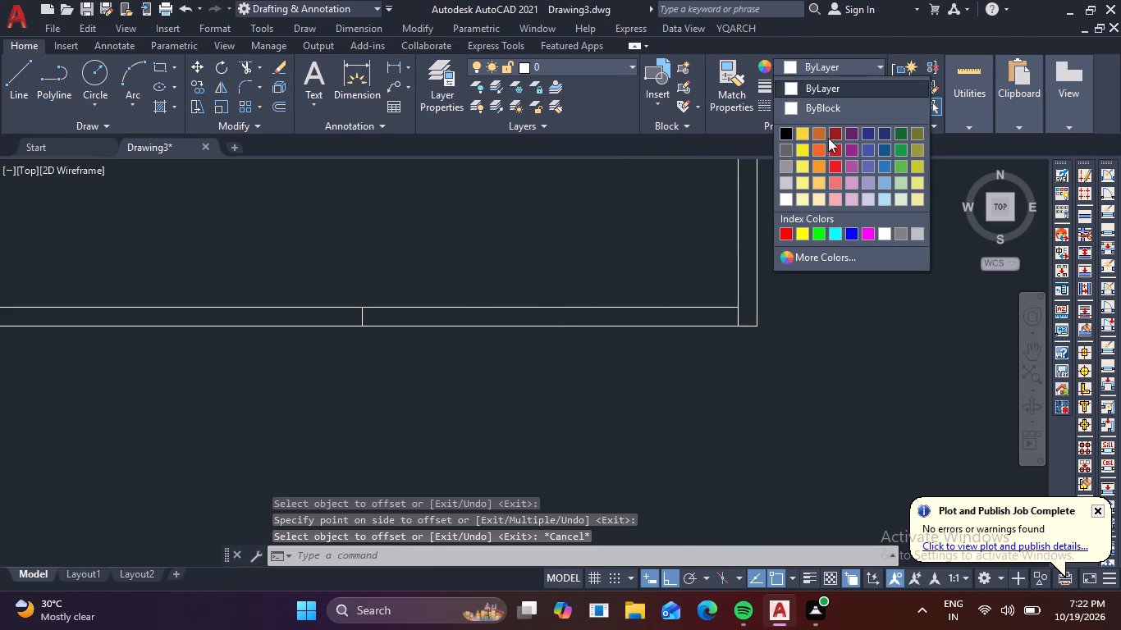
{"action": "left_click", "coordinate": [850, 235]}
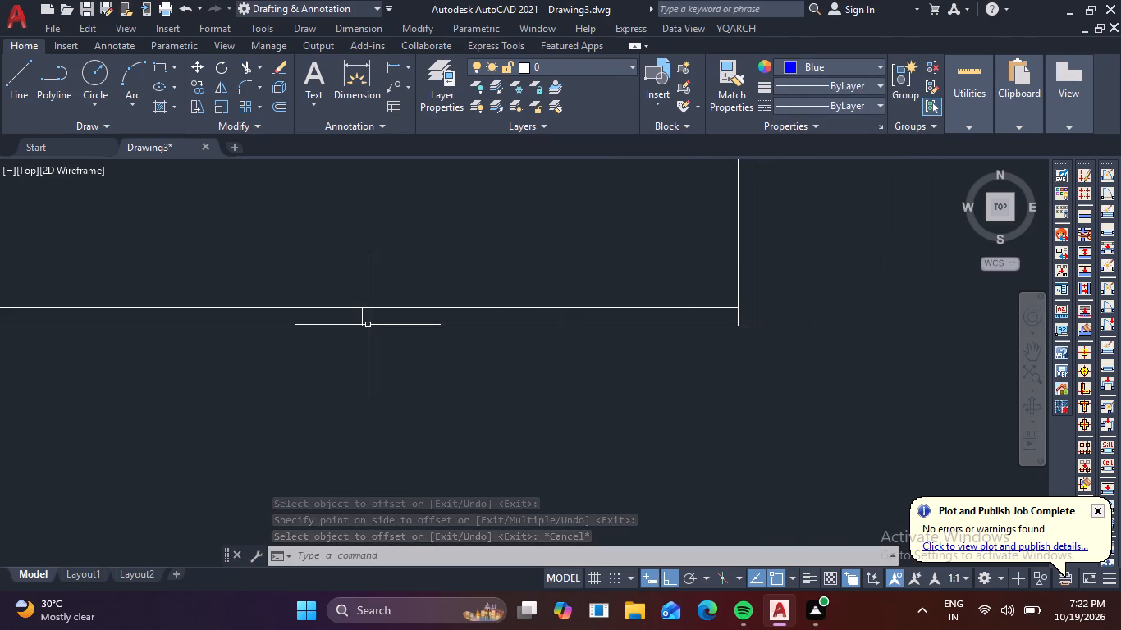
{"action": "type", "text": "L"}
{"action": "key", "text": "space"}
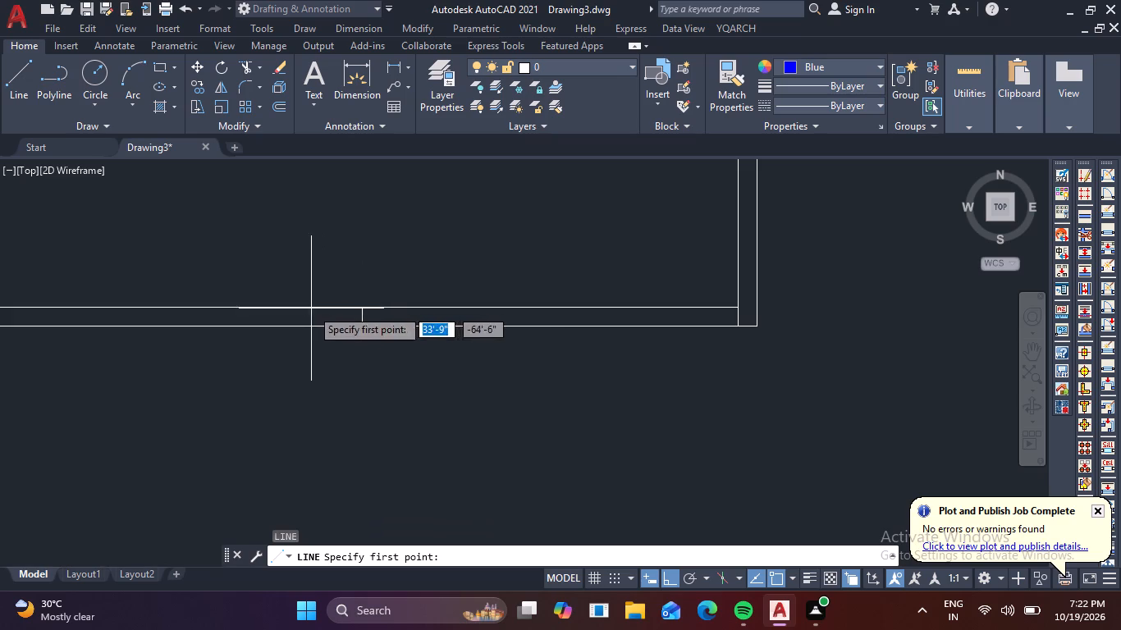
{"action": "scroll", "coordinate": [313, 309], "scroll_direction": "down", "scroll_amount": 1}
{"action": "scroll", "coordinate": [345, 318], "scroll_direction": "up", "scroll_amount": 2}
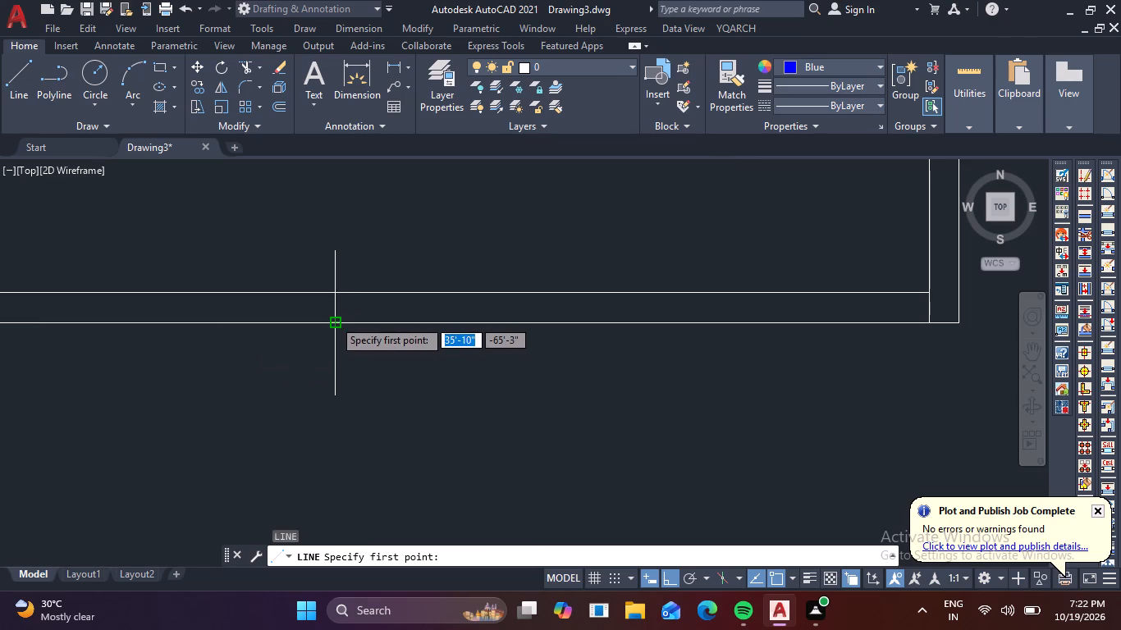
{"action": "left_click", "coordinate": [333, 319]}
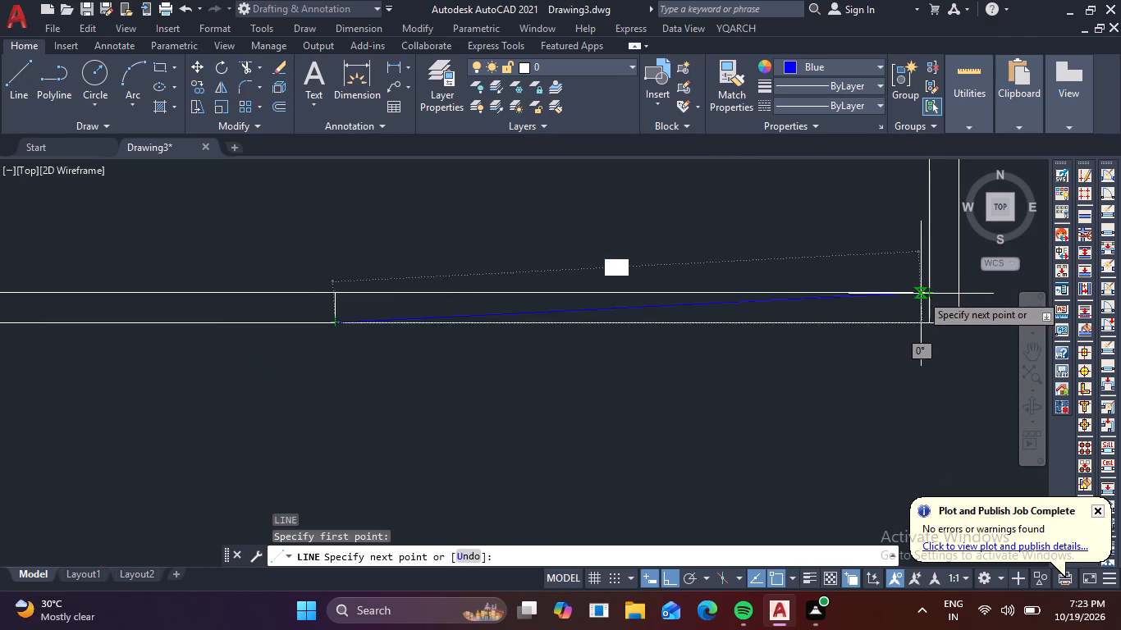
{"action": "left_click", "coordinate": [927, 293]}
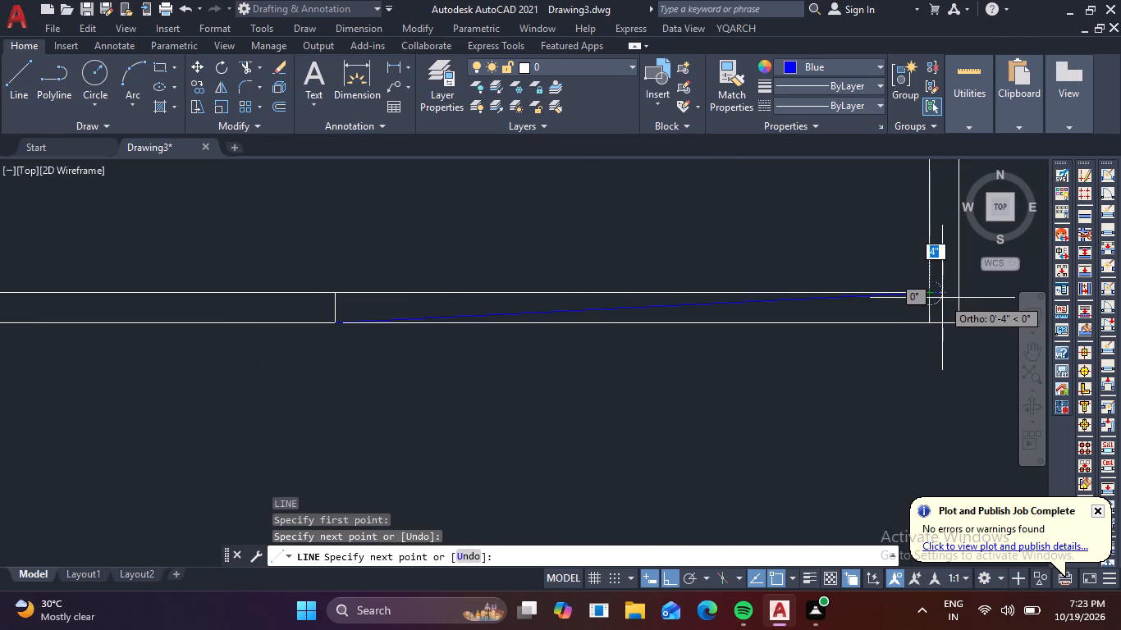
{"action": "key", "text": "space"}
{"action": "key", "text": "space"}
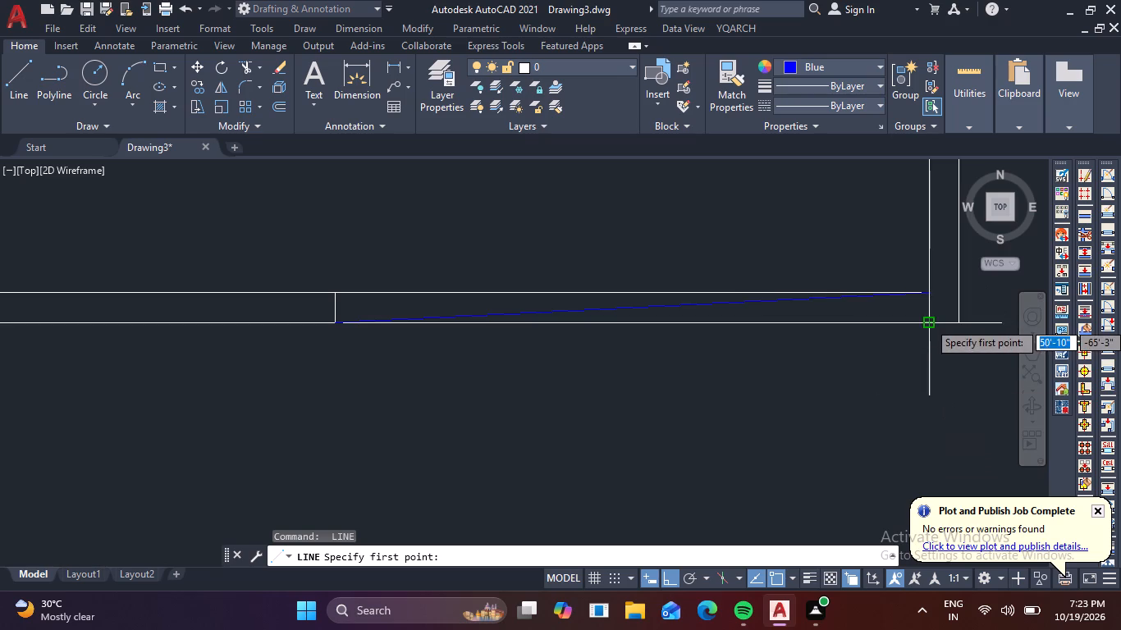
{"action": "left_click", "coordinate": [932, 322]}
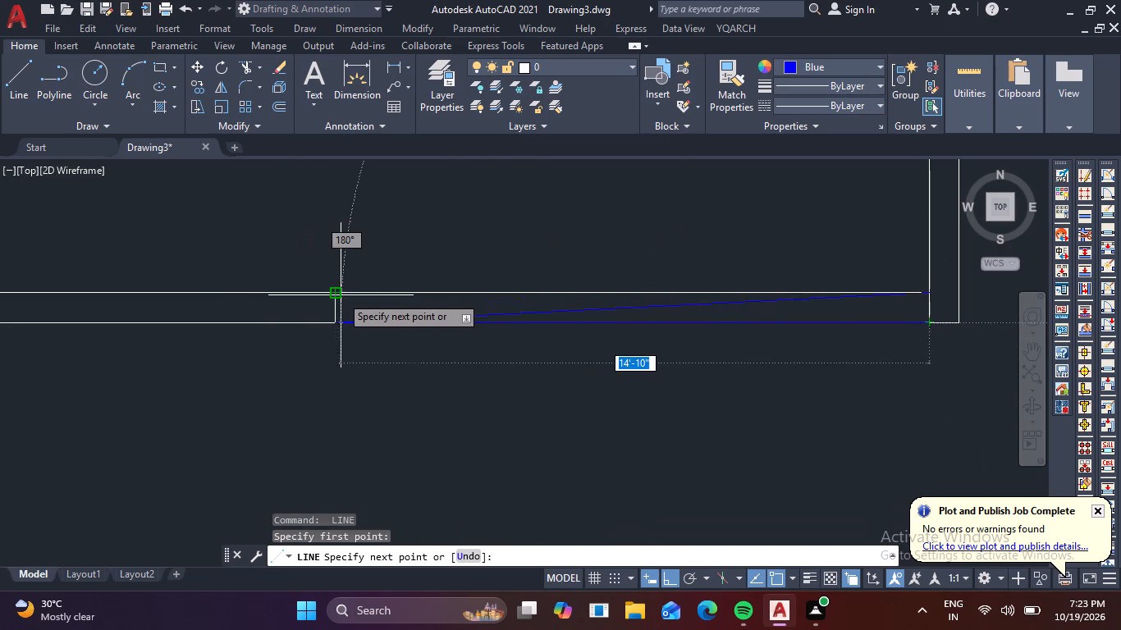
{"action": "left_click", "coordinate": [338, 295]}
{"action": "key", "text": "Escape"}
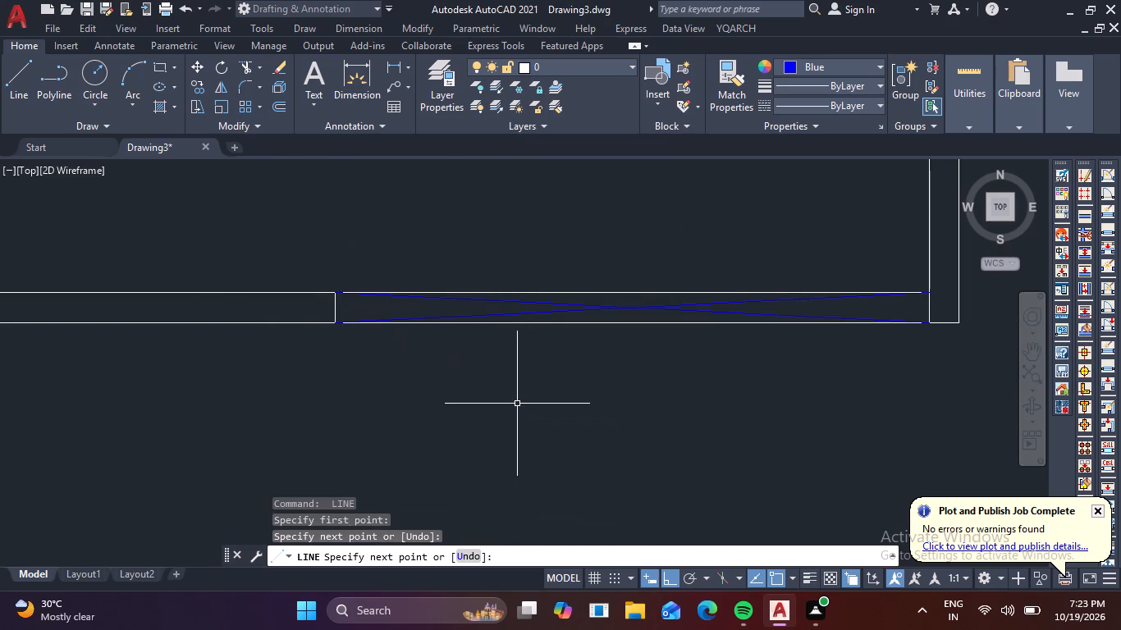
Trim both bottom wall lines between the two ends of the 15' opening, keeping the blue diagonals.
{"action": "type", "text": "TR"}
{"action": "key", "text": "space"}
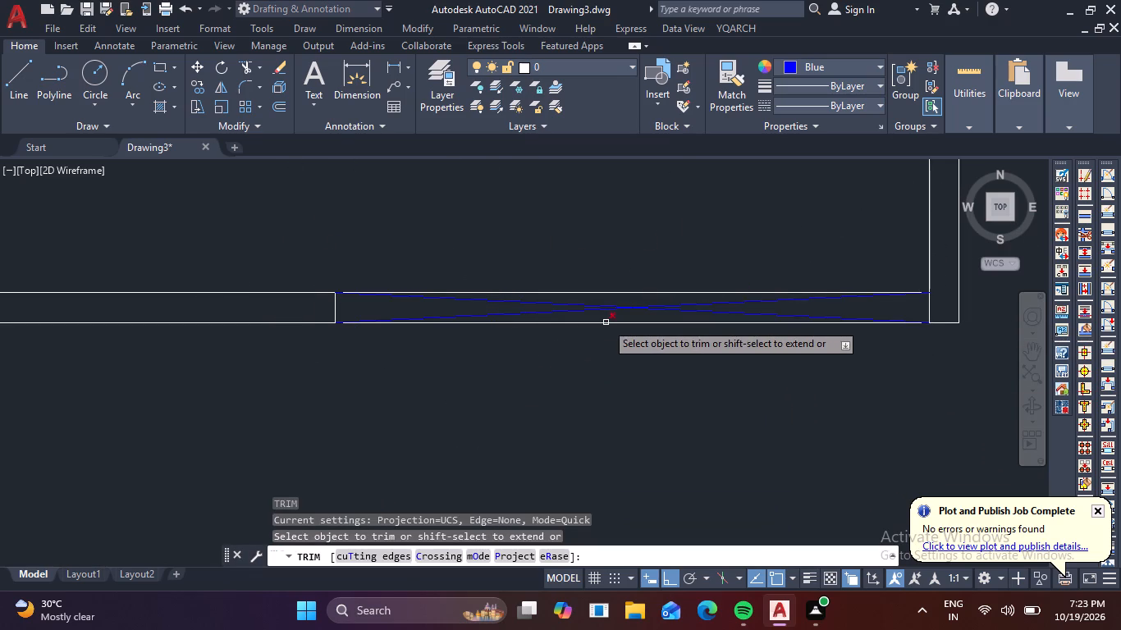
{"action": "left_click", "coordinate": [611, 322]}
{"action": "left_click", "coordinate": [624, 290]}
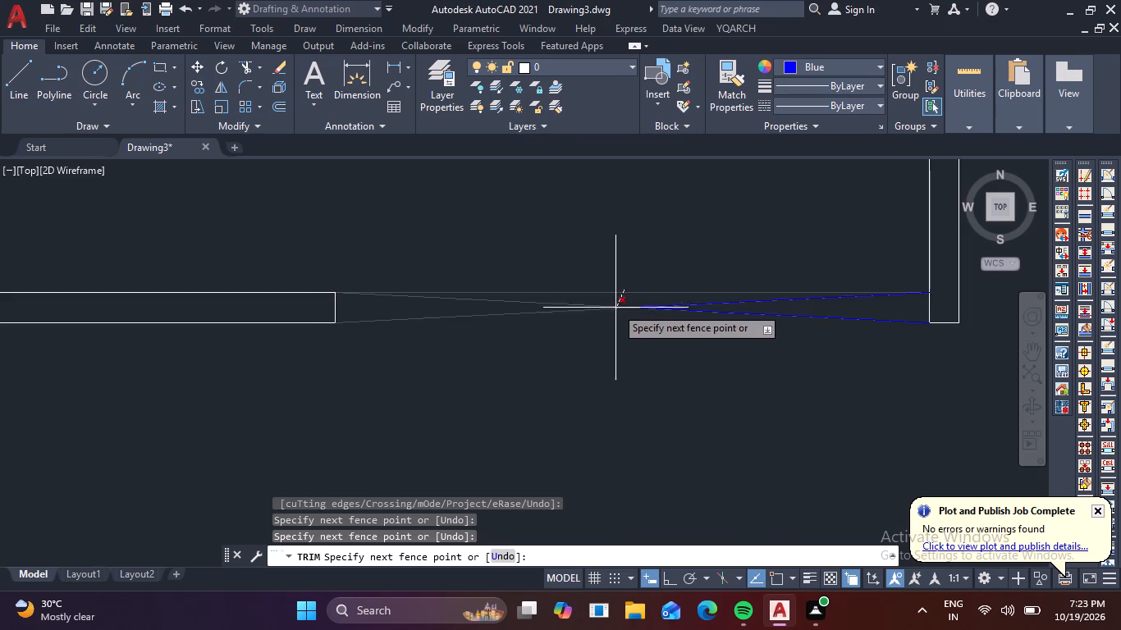
{"action": "left_click", "coordinate": [631, 297]}
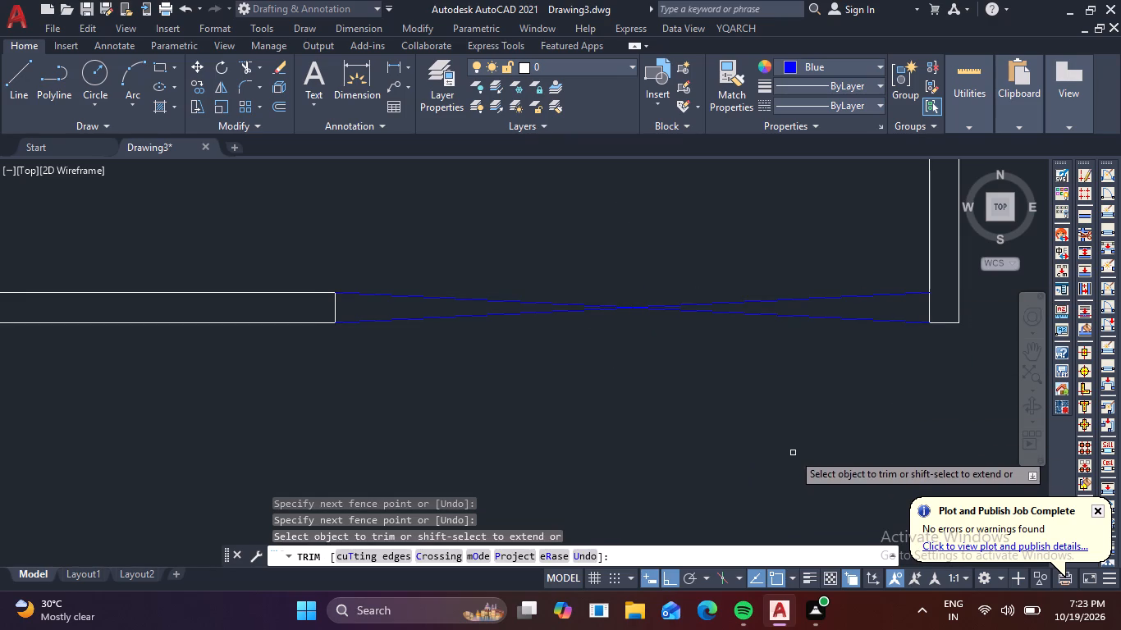
{"action": "key", "text": "Escape"}
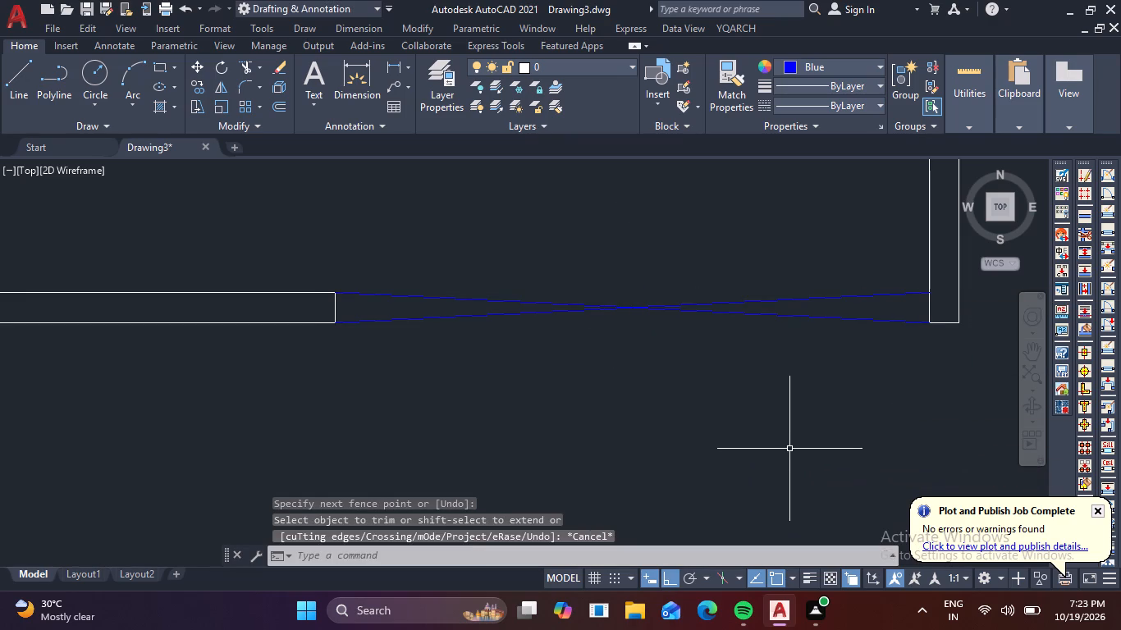
Insert the recent Vehicle block in the empty area left of the floor plan.
{"action": "scroll", "coordinate": [789, 453], "scroll_direction": "down", "scroll_amount": 3}
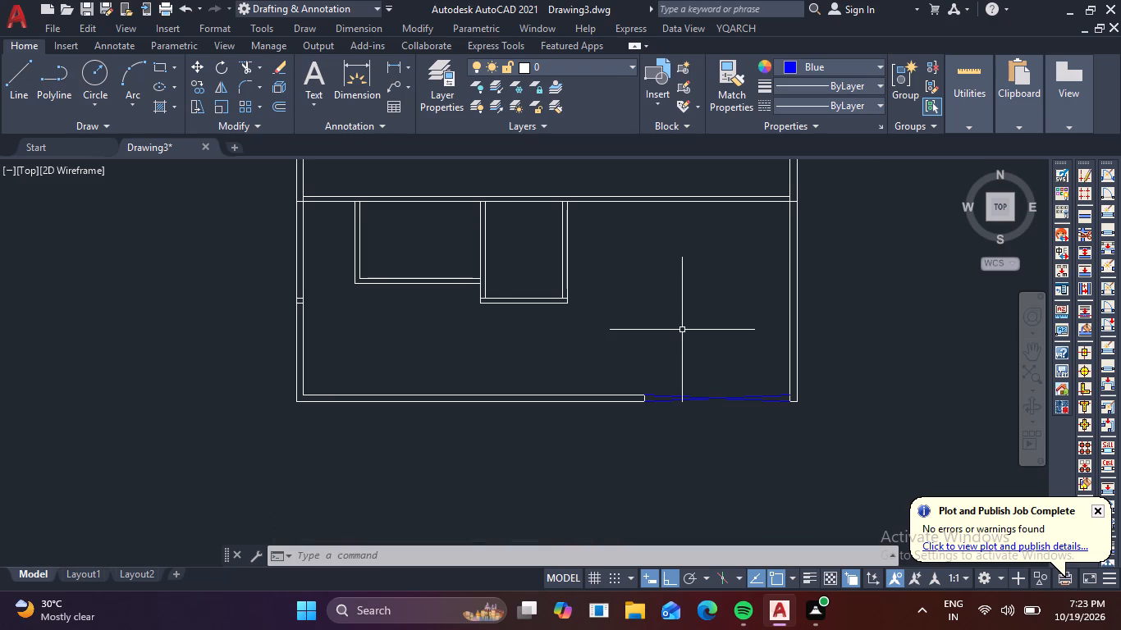
{"action": "type", "text": "I"}
{"action": "key", "text": "space"}
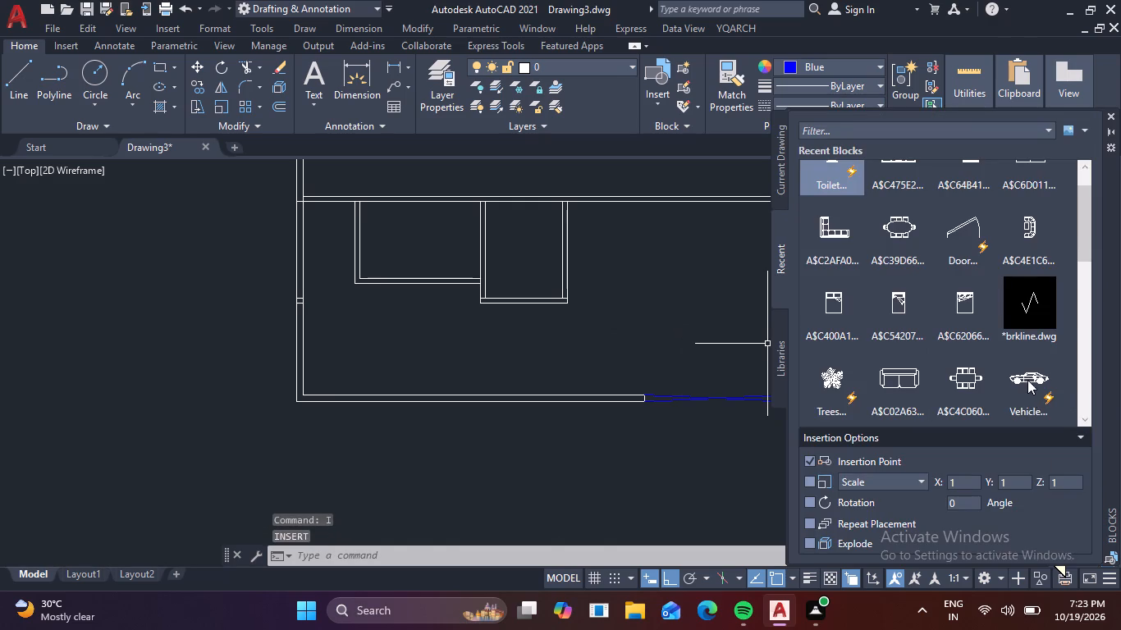
{"action": "left_click_drag", "start_coordinate": [1029, 378], "coordinate": [30, 397]}
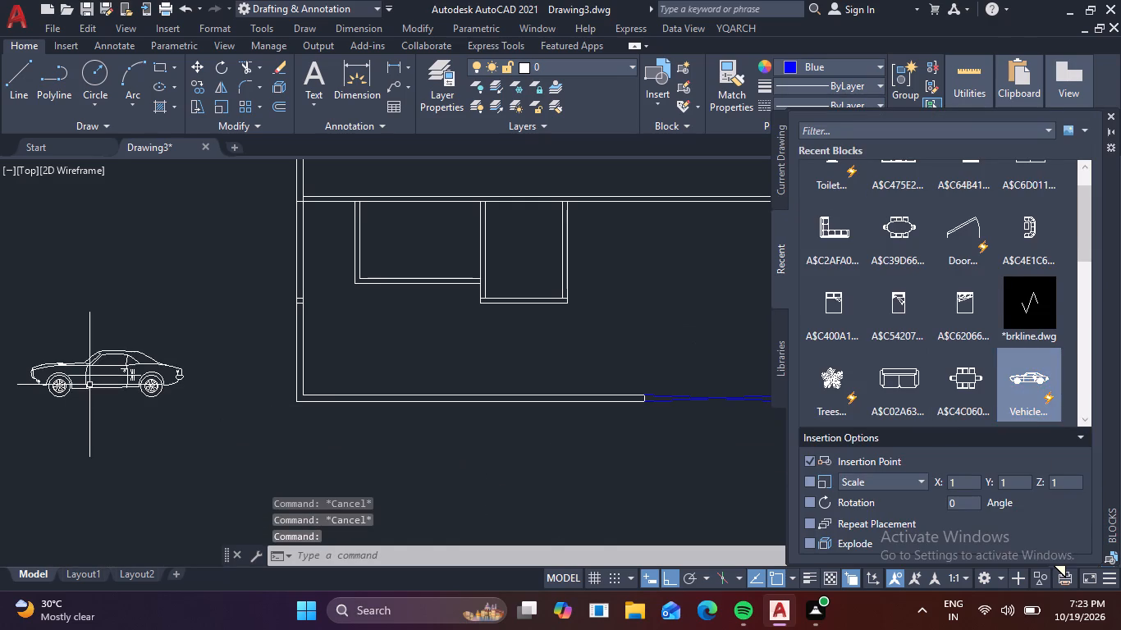
Switch the inserted vehicle block to its Sports Car (Top) view.
{"action": "left_click", "coordinate": [144, 381]}
{"action": "left_click", "coordinate": [17, 408]}
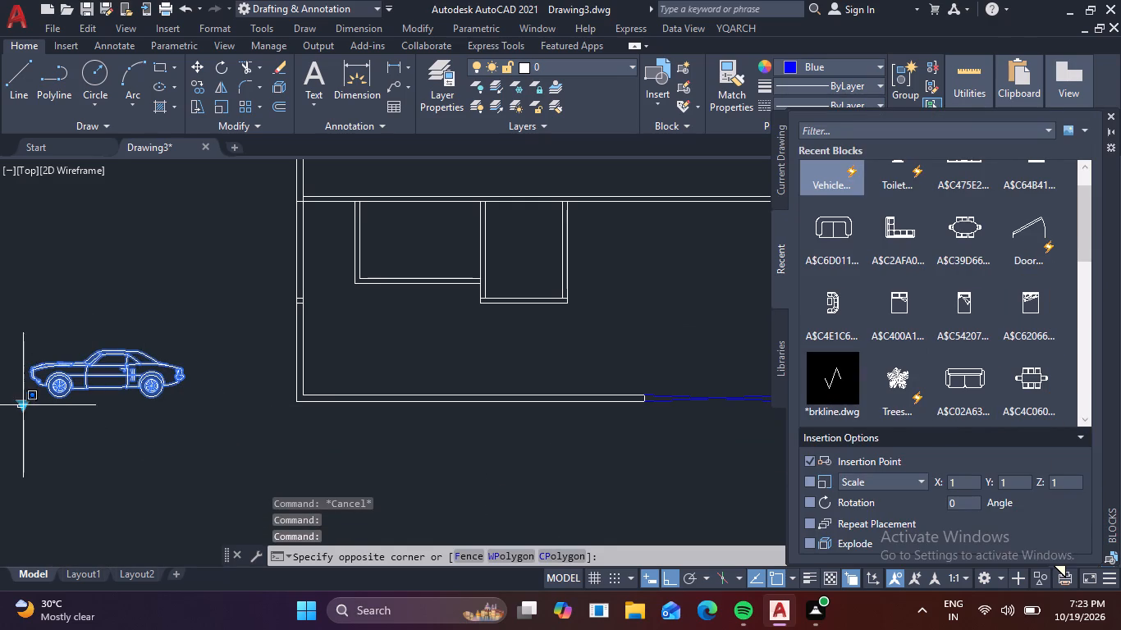
{"action": "left_click", "coordinate": [20, 410]}
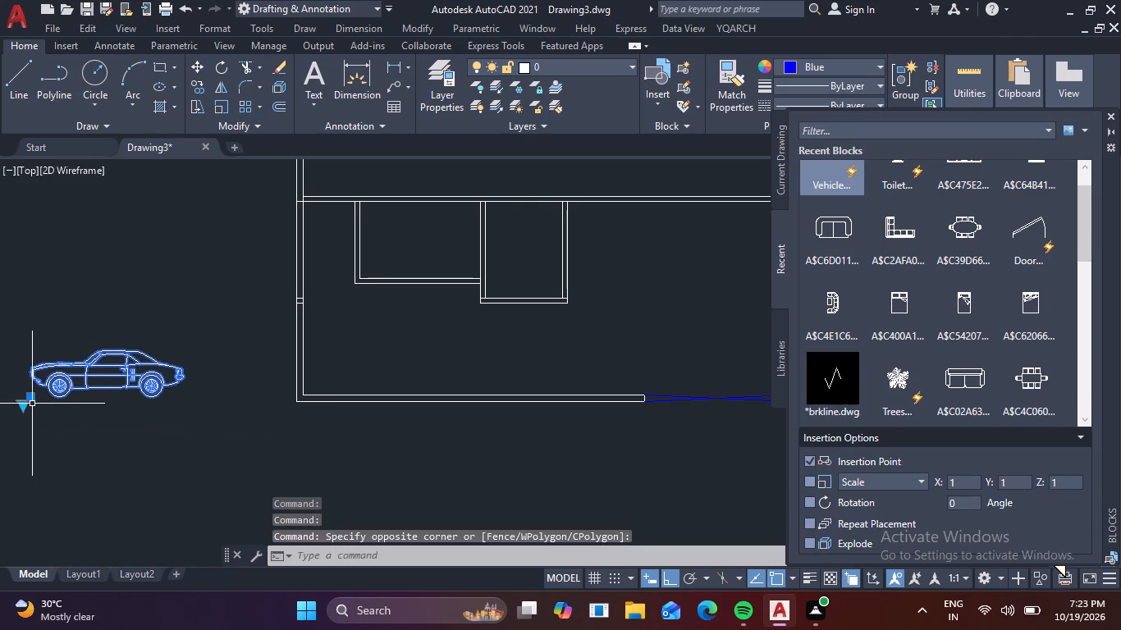
{"action": "left_click", "coordinate": [27, 405]}
{"action": "left_click", "coordinate": [26, 405]}
{"action": "left_click", "coordinate": [26, 405]}
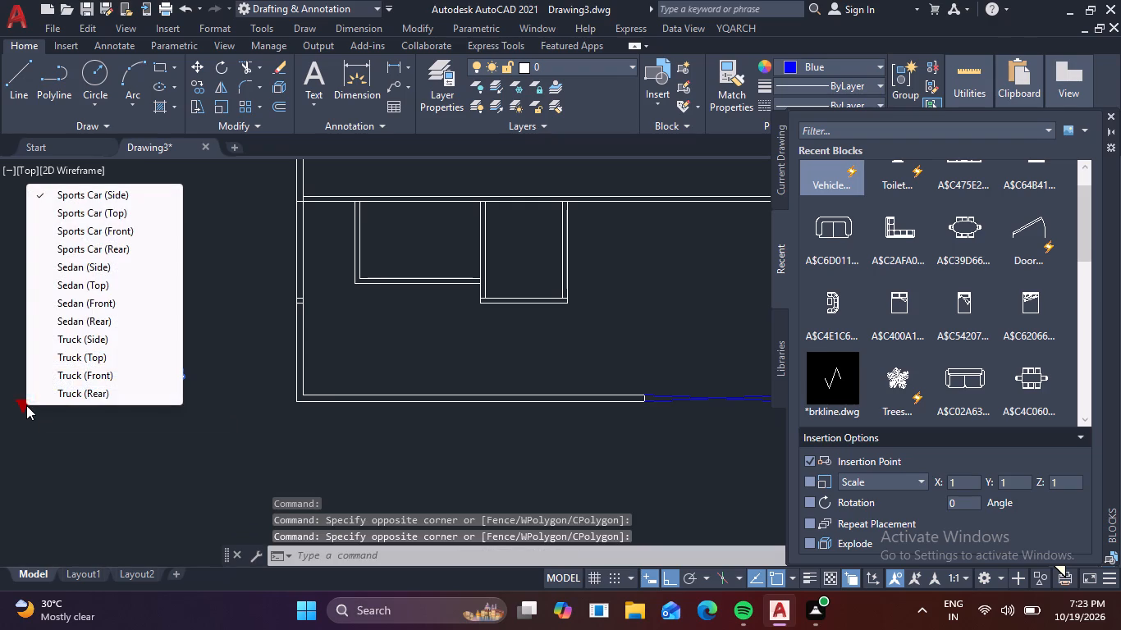
{"action": "left_click", "coordinate": [132, 210]}
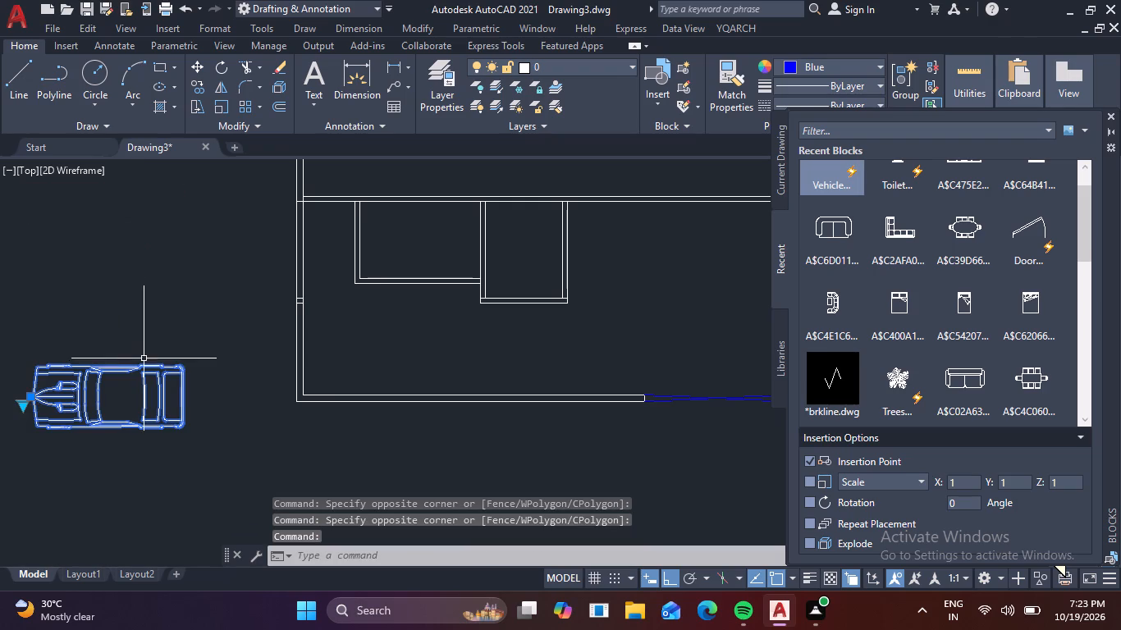
Rotate the sports car block 90° clockwise so that its nose points up.
{"action": "type", "text": "RO"}
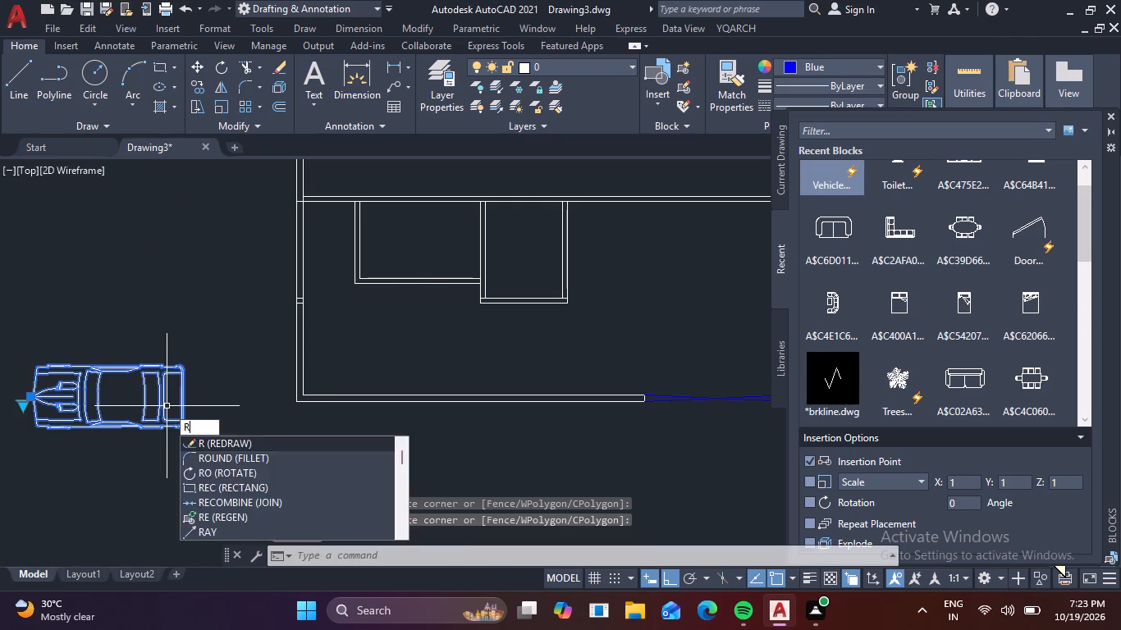
{"action": "key", "text": "space"}
{"action": "left_click", "coordinate": [167, 404]}
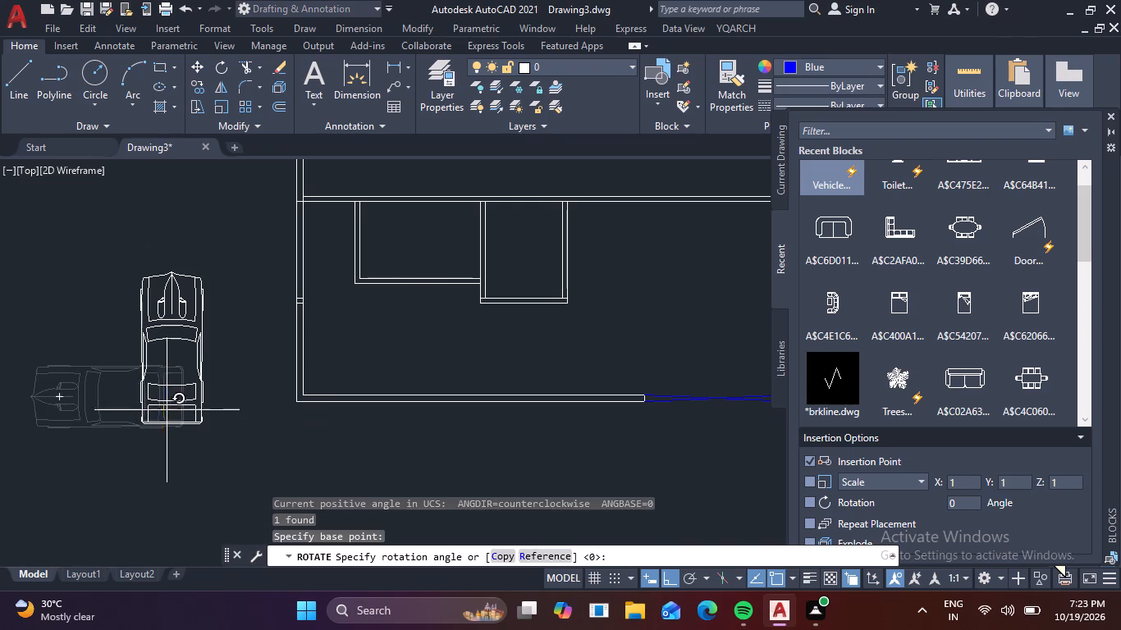
{"action": "left_click", "coordinate": [124, 482]}
Move the sports car into the bottom room, between the small partitioned room and the outer right wall, just below the partition.
{"action": "left_click", "coordinate": [250, 470]}
{"action": "left_click", "coordinate": [134, 285]}
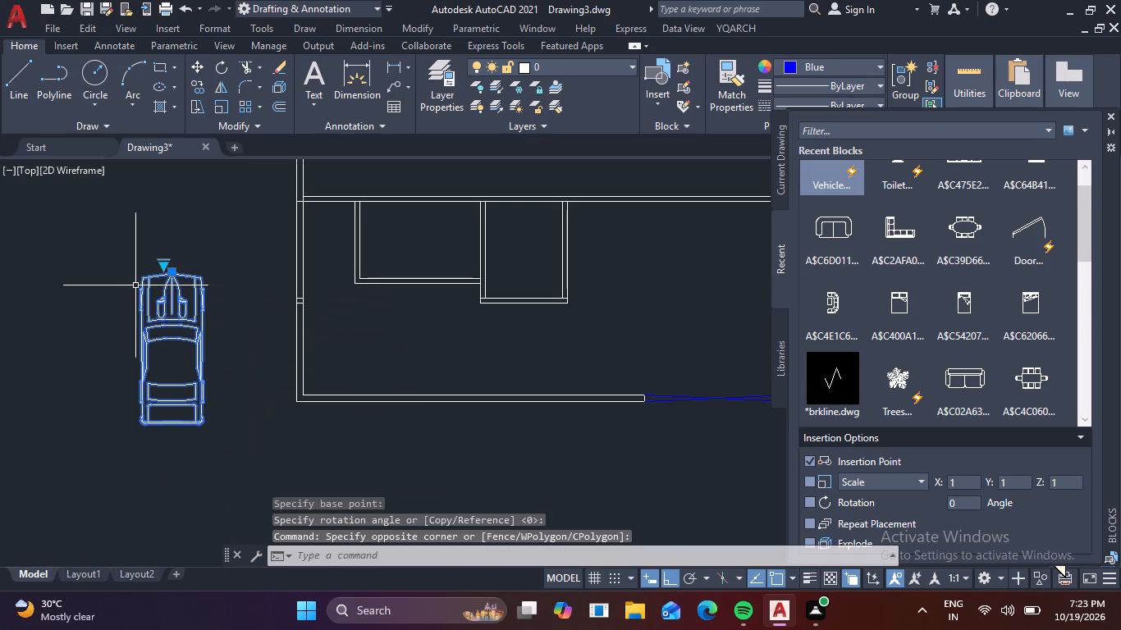
{"action": "type", "text": "M"}
{"action": "key", "text": "space"}
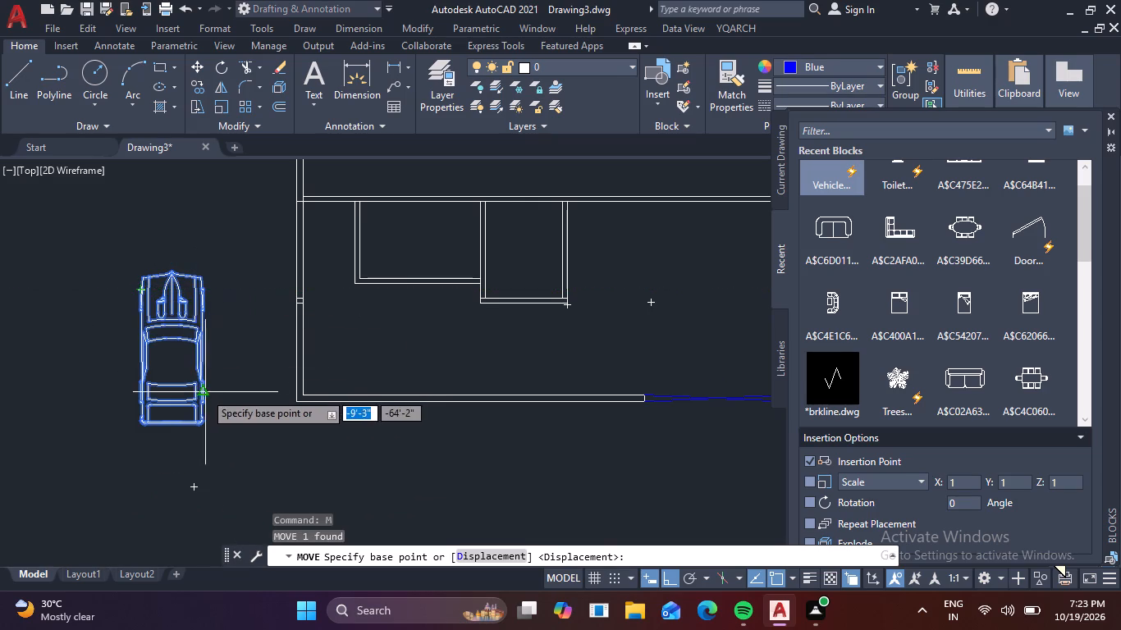
{"action": "left_click", "coordinate": [189, 349]}
{"action": "scroll", "coordinate": [282, 279], "scroll_direction": "down", "scroll_amount": 2}
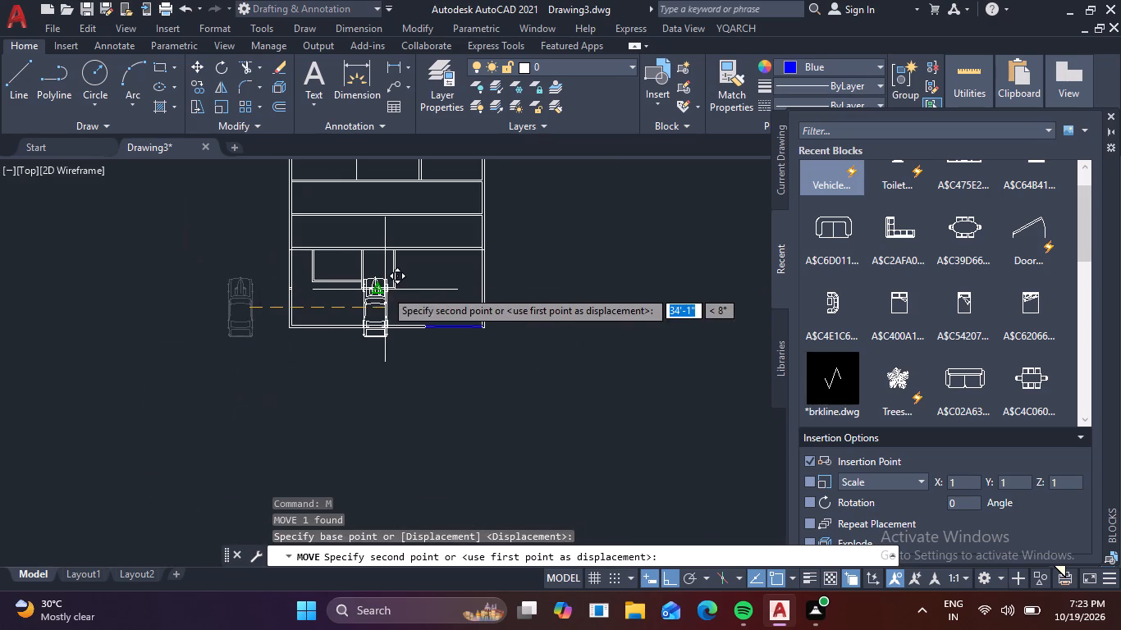
{"action": "key", "text": "F8"}
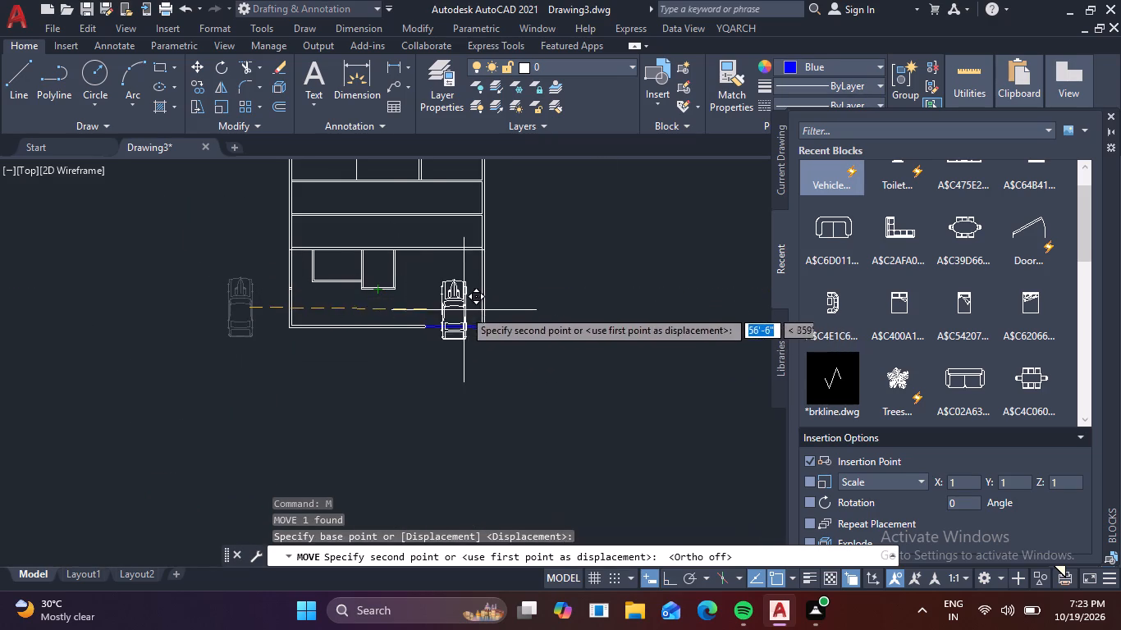
{"action": "scroll", "coordinate": [463, 292], "scroll_direction": "up", "scroll_amount": 2}
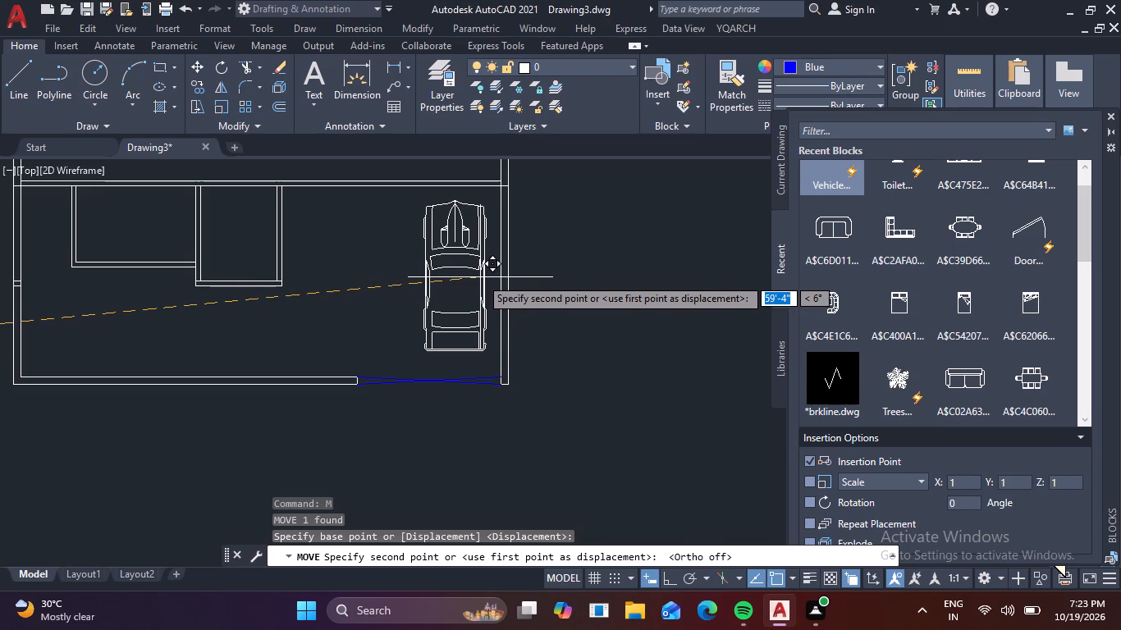
{"action": "left_click", "coordinate": [368, 270]}
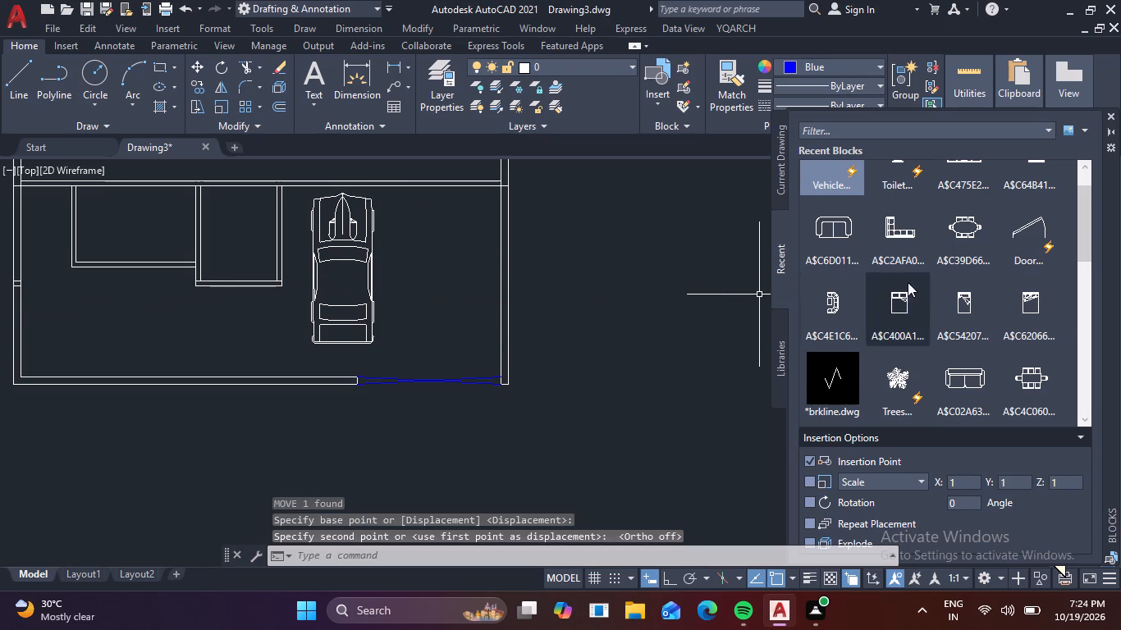
Insert the recent top-view car block A$C381B4D24 in the empty area outside the right wall.
{"action": "scroll", "coordinate": [932, 302], "scroll_direction": "down", "scroll_amount": 2}
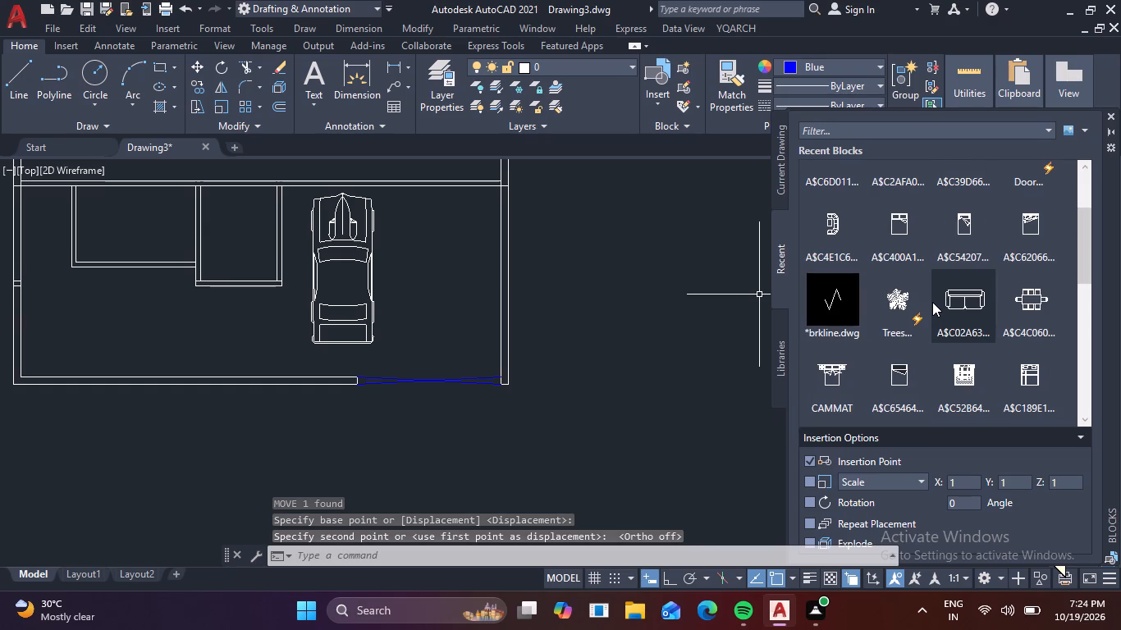
{"action": "scroll", "coordinate": [932, 302], "scroll_direction": "down", "scroll_amount": 3}
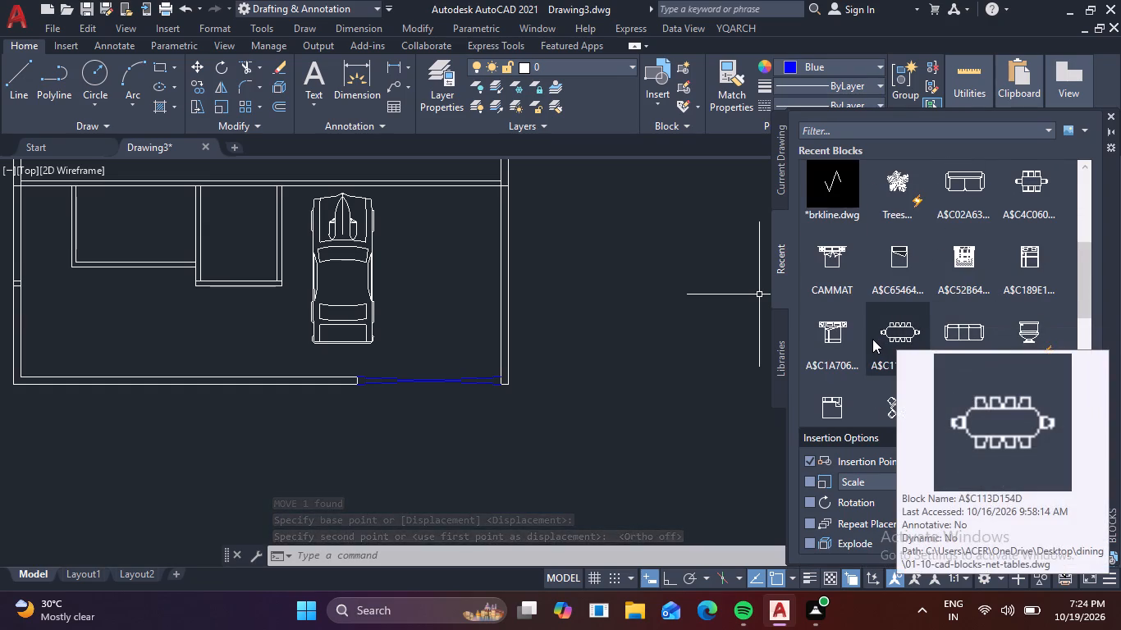
{"action": "scroll", "coordinate": [872, 339], "scroll_direction": "down", "scroll_amount": 6}
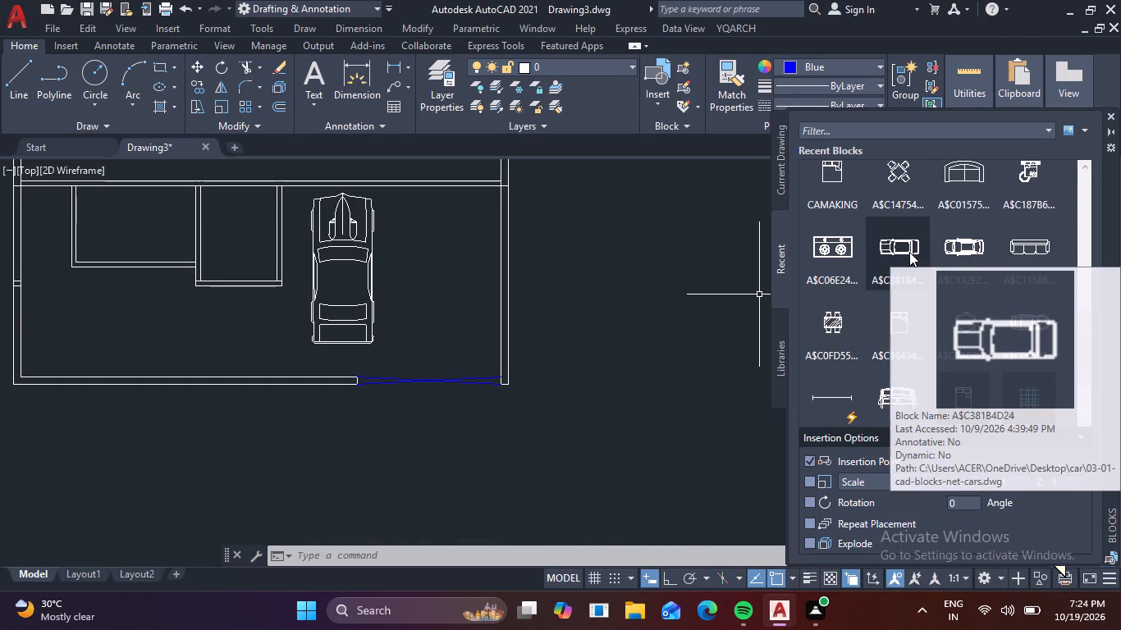
{"action": "left_click_drag", "start_coordinate": [908, 246], "coordinate": [884, 259]}
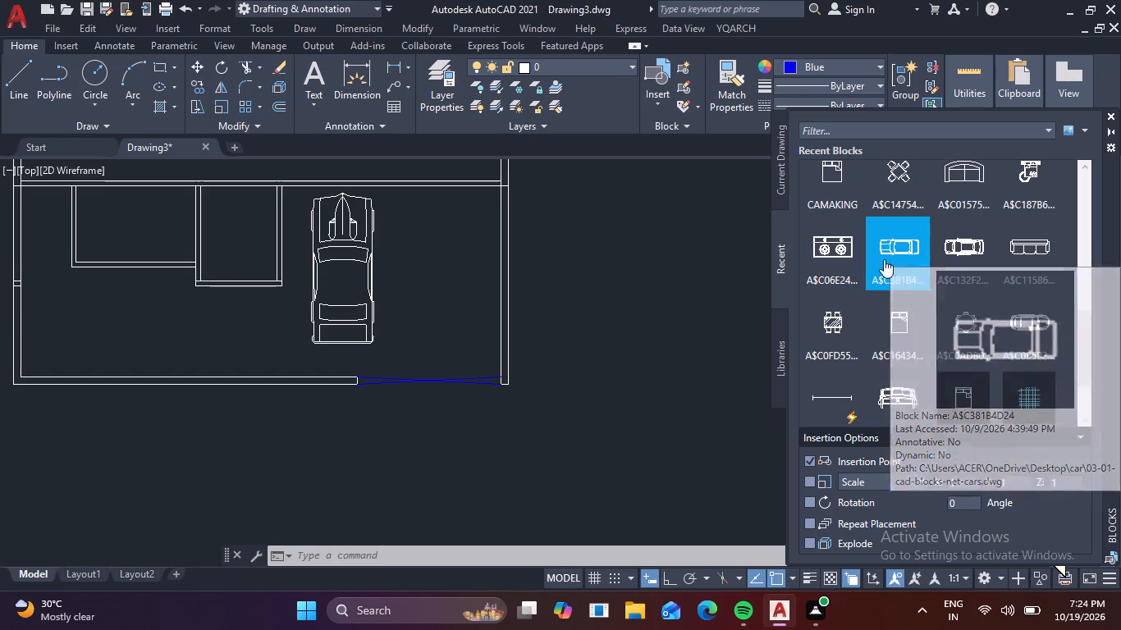
{"action": "left_click_drag", "start_coordinate": [884, 259], "coordinate": [629, 279]}
Scale up the tiny inserted car by eye in two passes until it is about as long as the sports car.
{"action": "left_click", "coordinate": [655, 294]}
{"action": "left_click", "coordinate": [620, 255]}
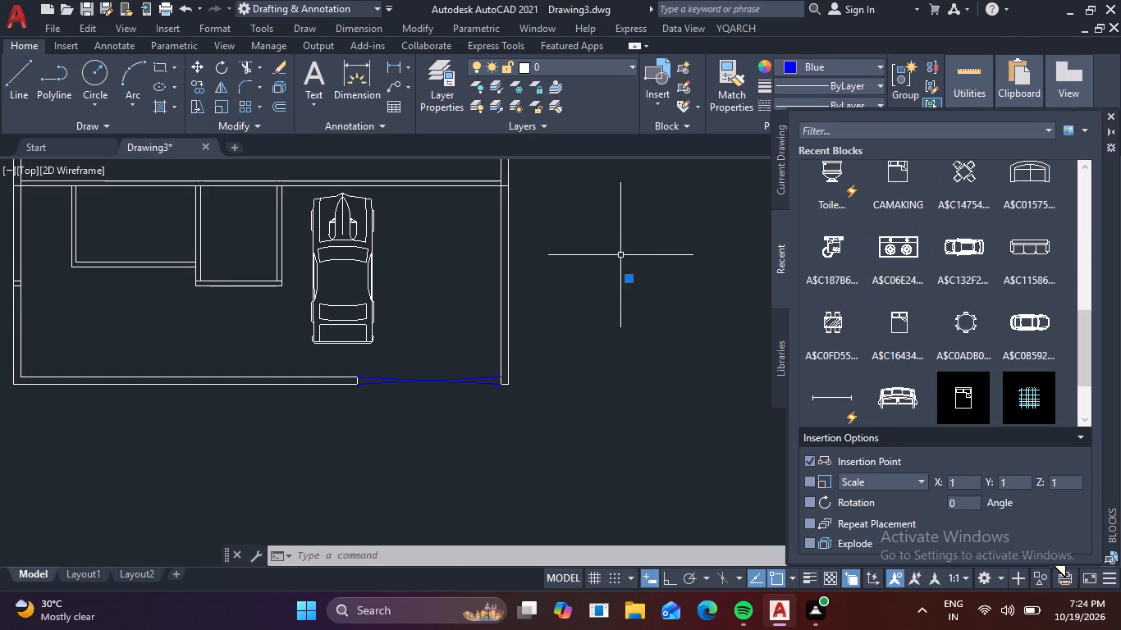
{"action": "type", "text": "SC"}
{"action": "key", "text": "space"}
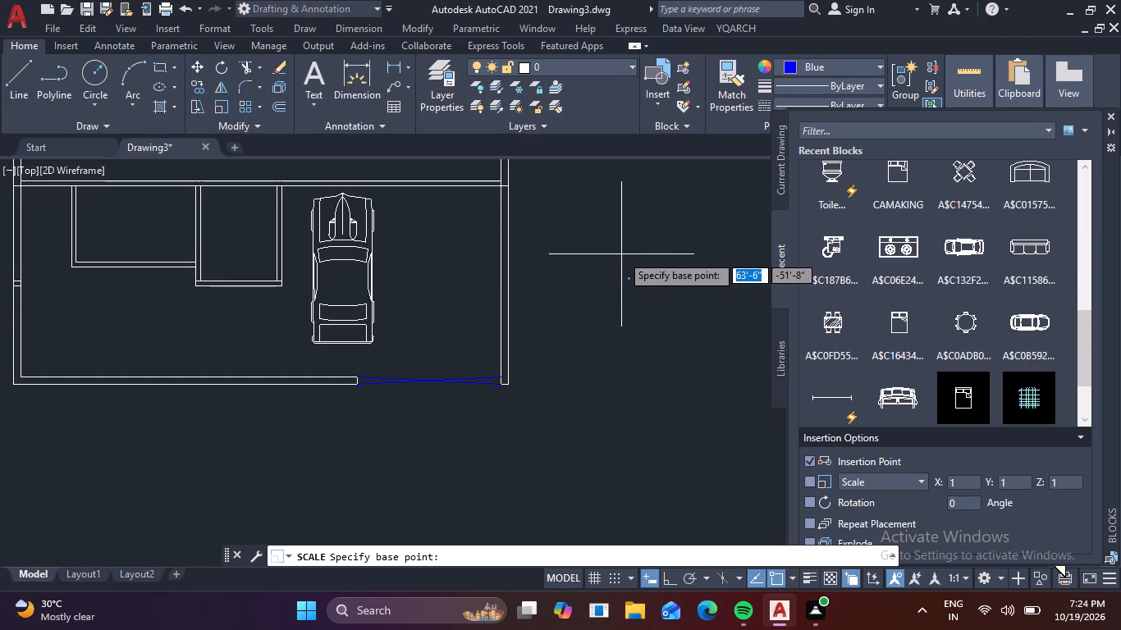
{"action": "left_click", "coordinate": [629, 278]}
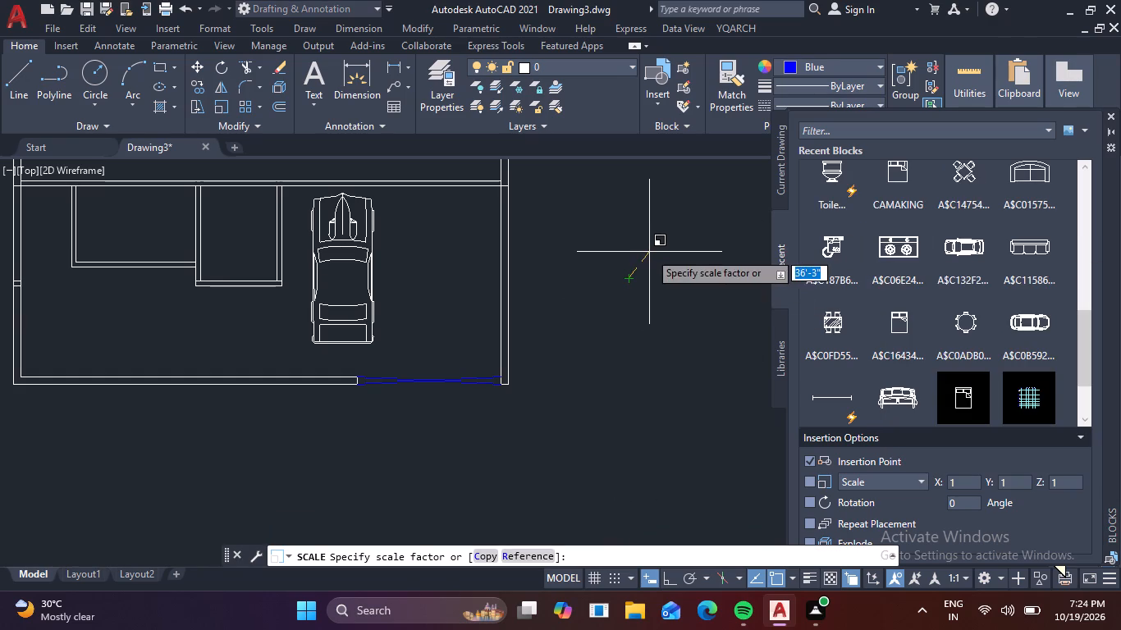
{"action": "left_click", "coordinate": [638, 262]}
{"action": "left_click", "coordinate": [689, 500]}
{"action": "left_click", "coordinate": [577, 441]}
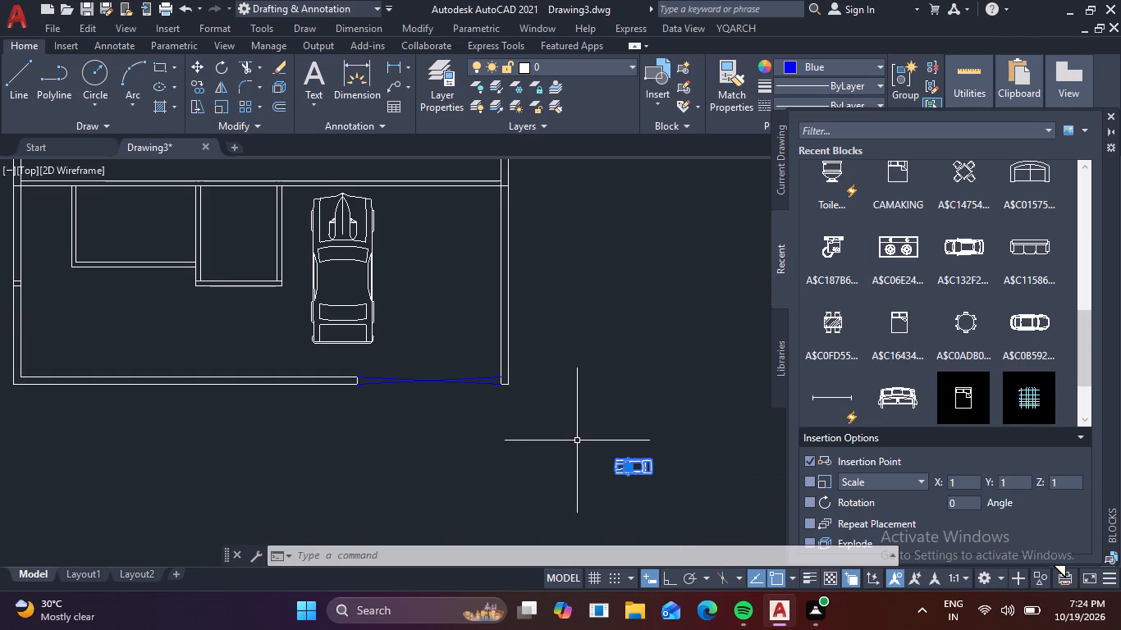
{"action": "type", "text": "SC"}
{"action": "key", "text": "space"}
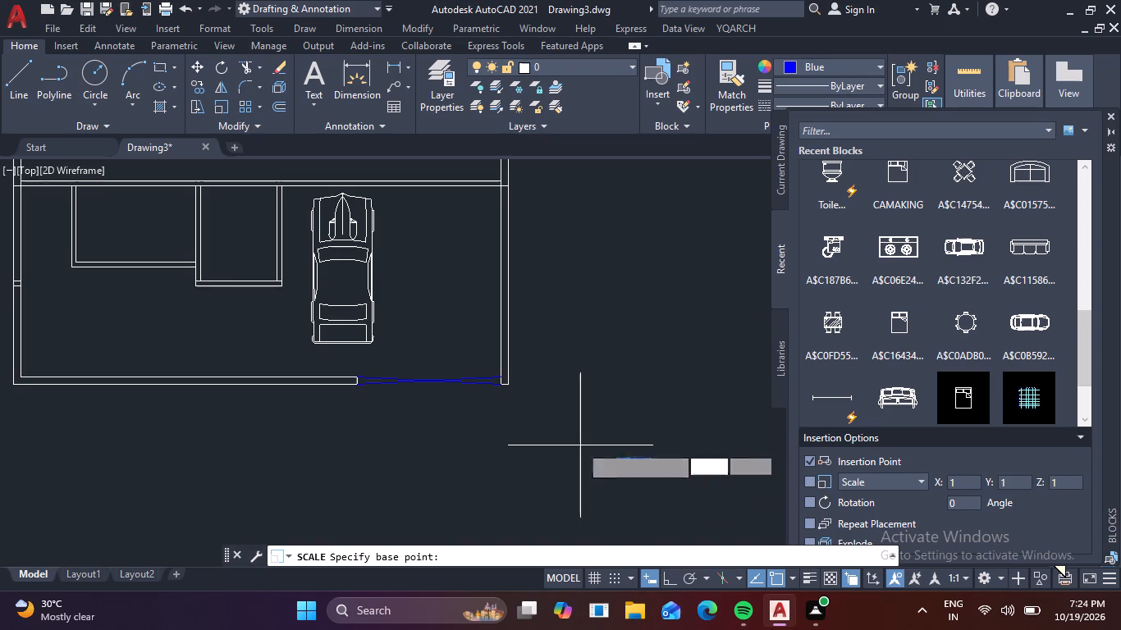
{"action": "left_click", "coordinate": [629, 471]}
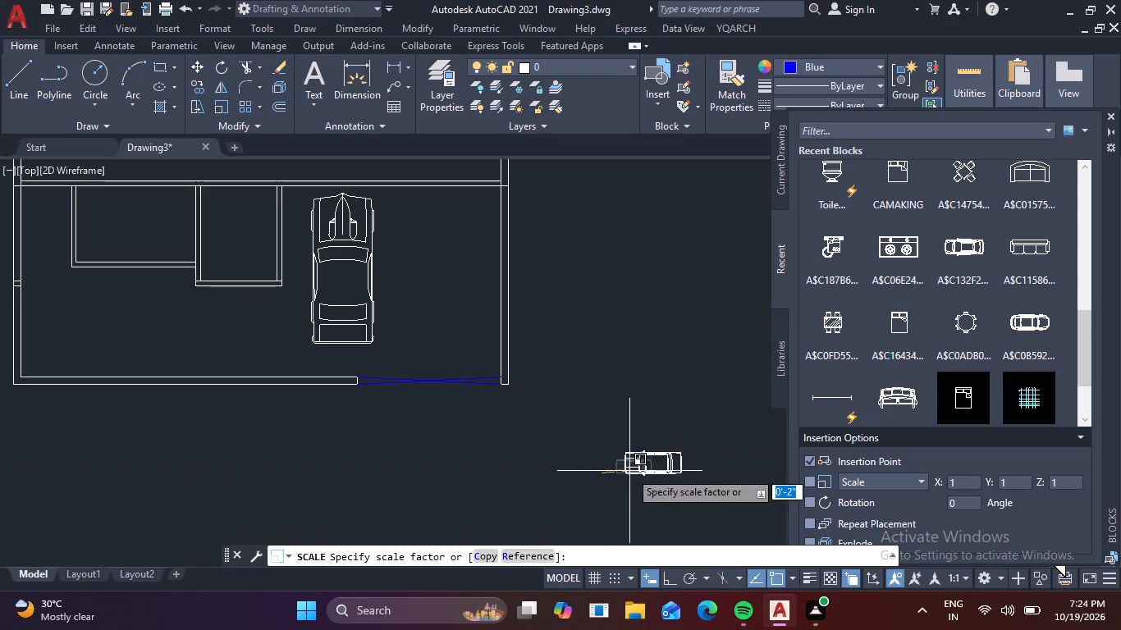
{"action": "left_click", "coordinate": [654, 426]}
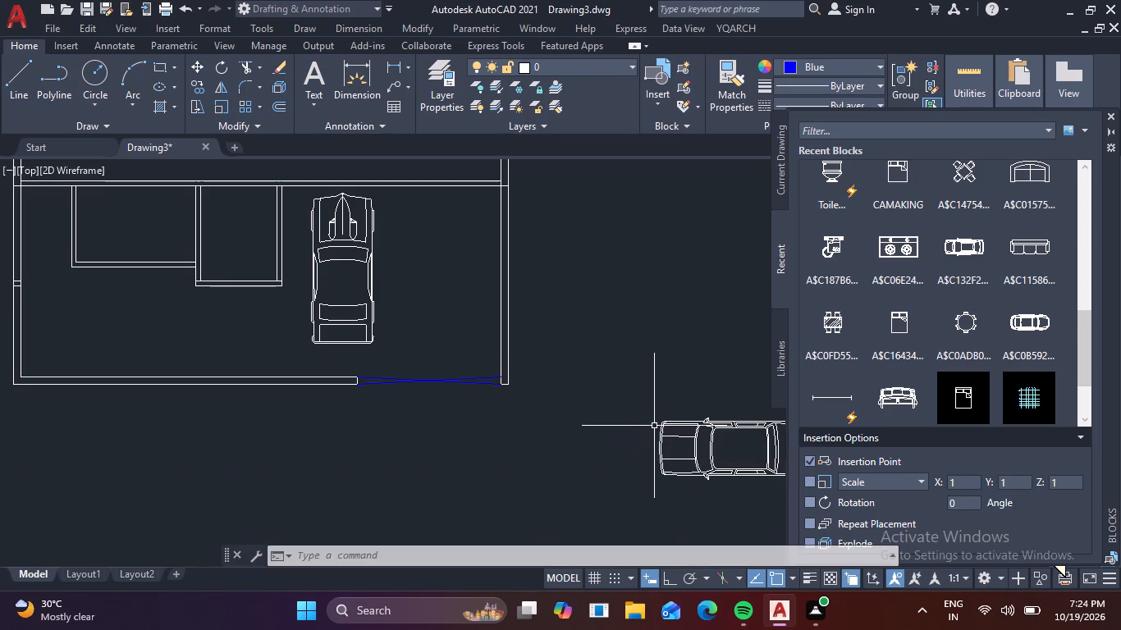
Rotate the second car 90° clockwise with Ortho on so that its nose points up.
{"action": "middle_click_drag", "start_coordinate": [597, 450], "coordinate": [377, 427]}
{"action": "left_click", "coordinate": [436, 382]}
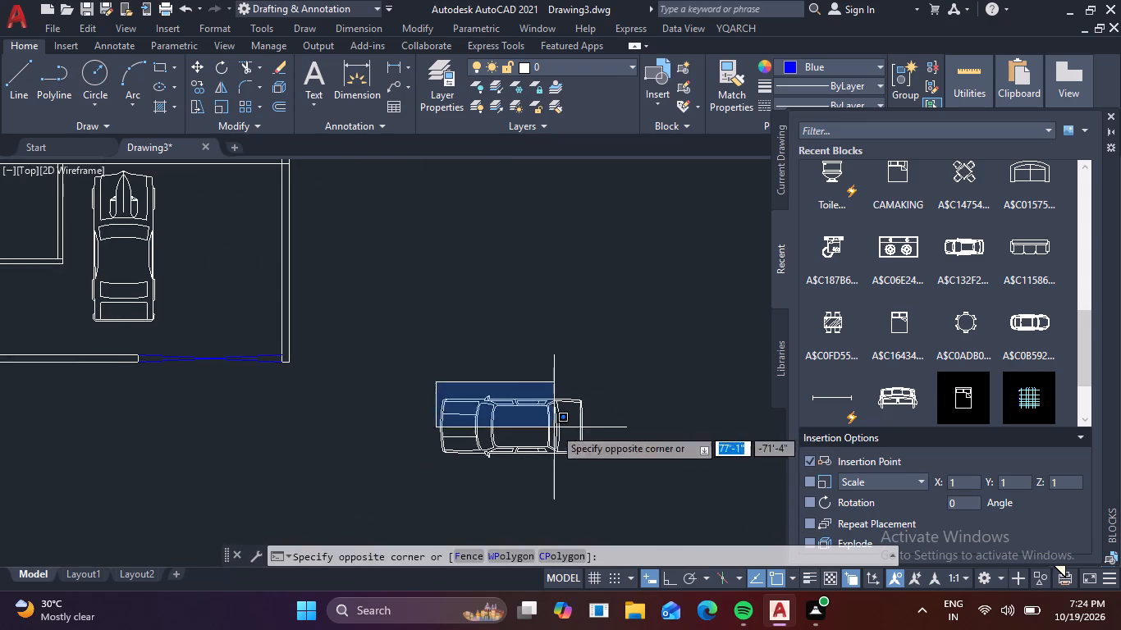
{"action": "left_click", "coordinate": [559, 429]}
{"action": "left_click_drag", "start_coordinate": [623, 478], "coordinate": [615, 470]}
{"action": "left_click", "coordinate": [500, 351]}
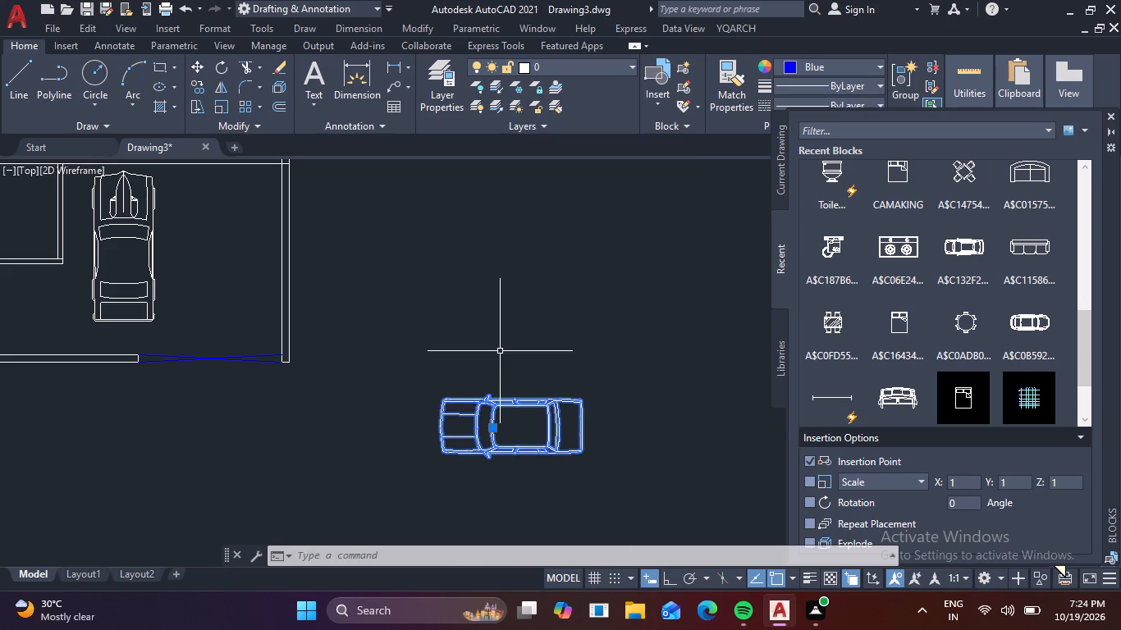
{"action": "type", "text": "RO"}
{"action": "key", "text": "space"}
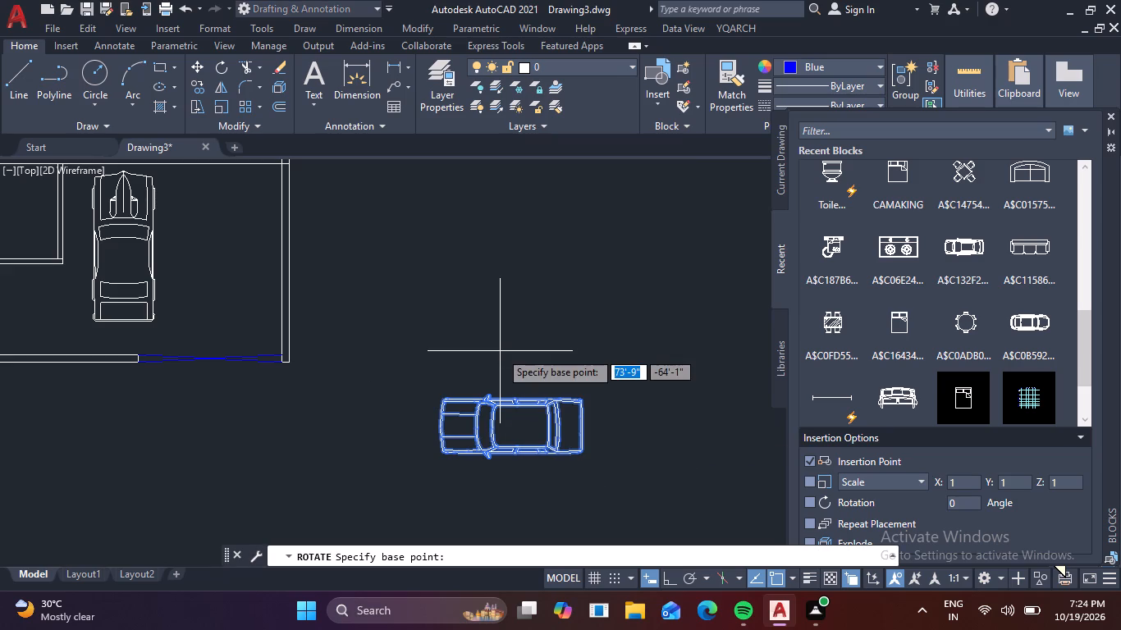
{"action": "left_click", "coordinate": [577, 283]}
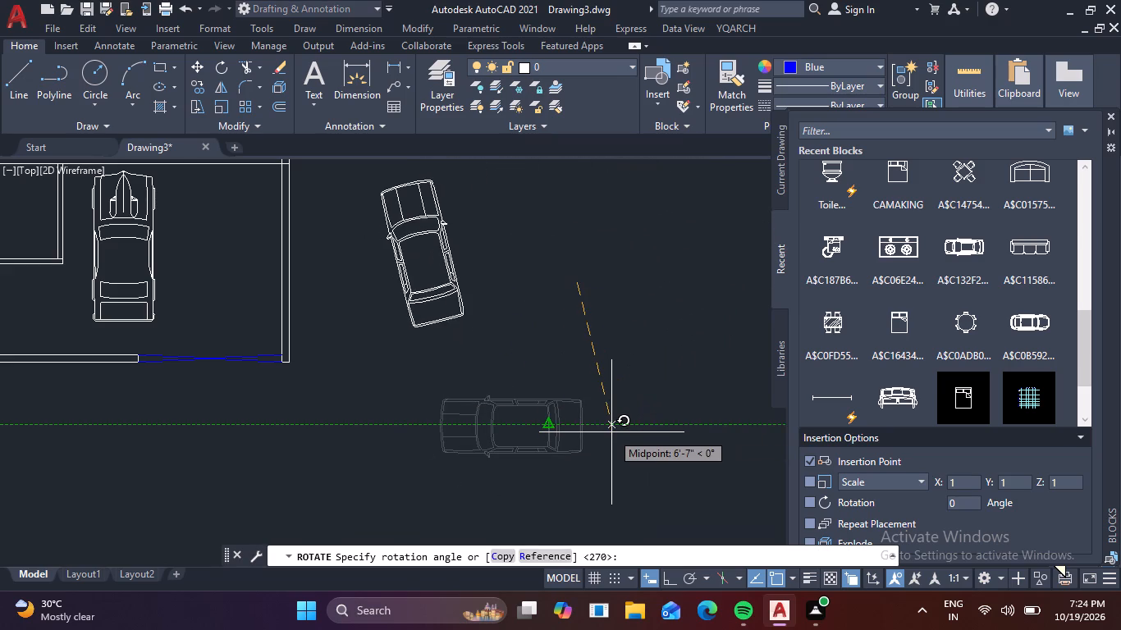
{"action": "key", "text": "F8"}
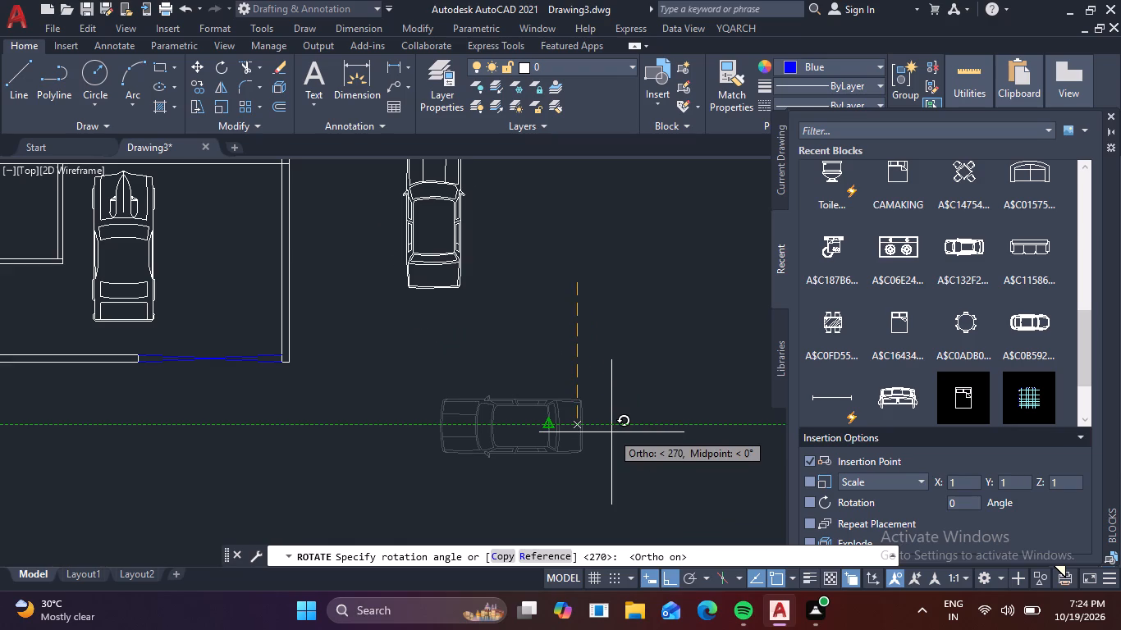
{"action": "left_click", "coordinate": [583, 482]}
Move the second car by its front midpoint into the bottom room, between the sports car and the right outer wall.
{"action": "middle_click_drag", "start_coordinate": [563, 368], "coordinate": [565, 369]}
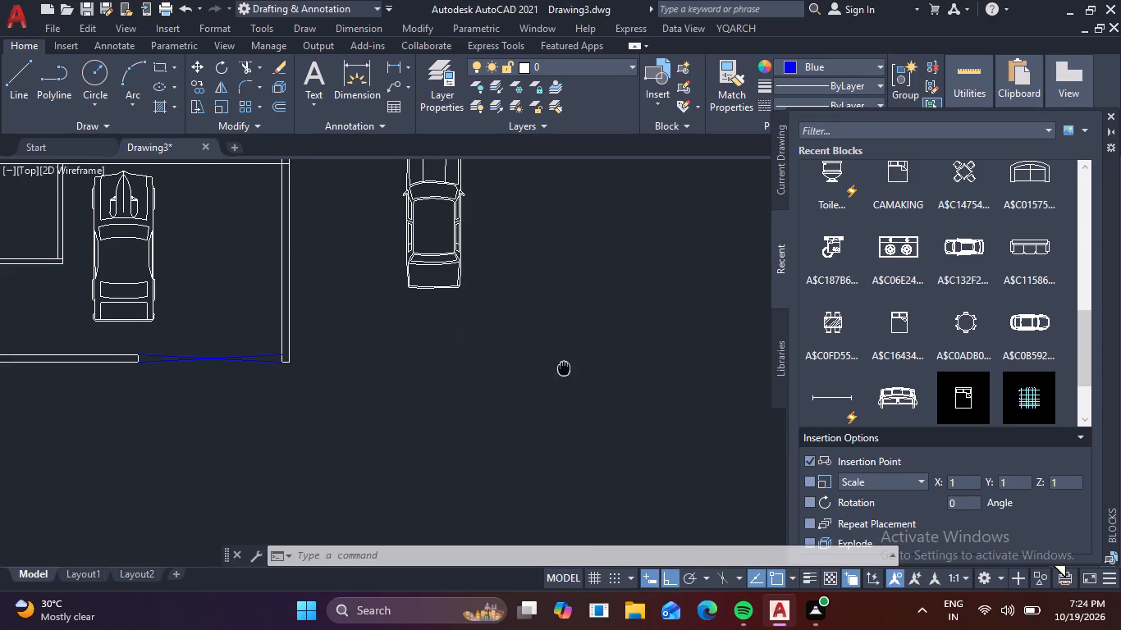
{"action": "middle_click_drag", "start_coordinate": [565, 369], "coordinate": [609, 527]}
{"action": "left_click", "coordinate": [570, 450]}
{"action": "left_click", "coordinate": [423, 346]}
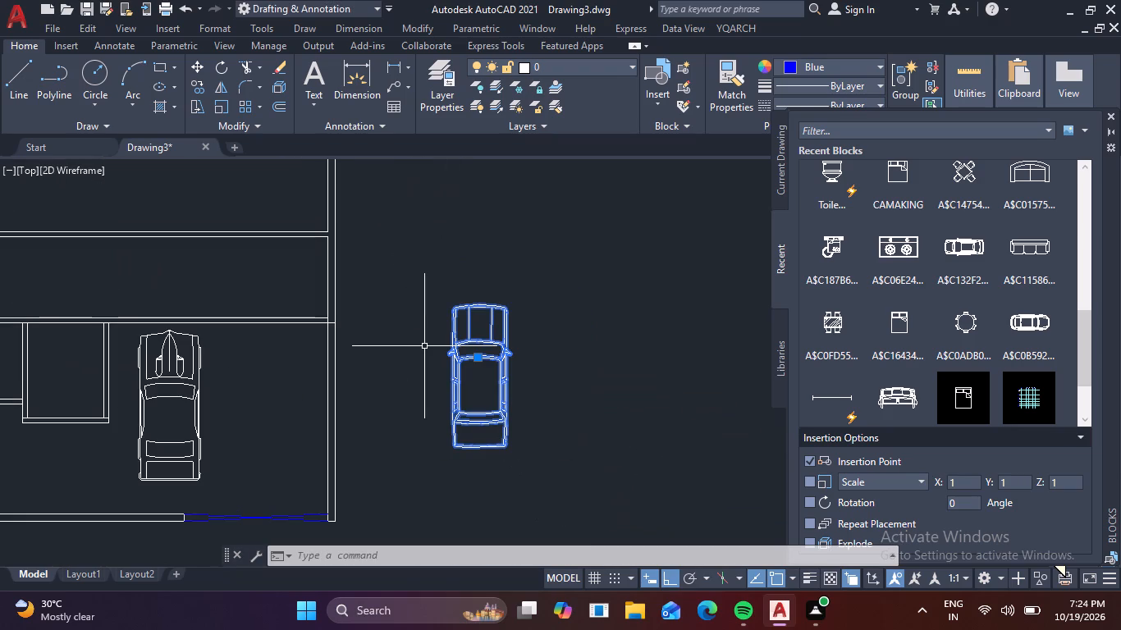
{"action": "type", "text": "M"}
{"action": "key", "text": "space"}
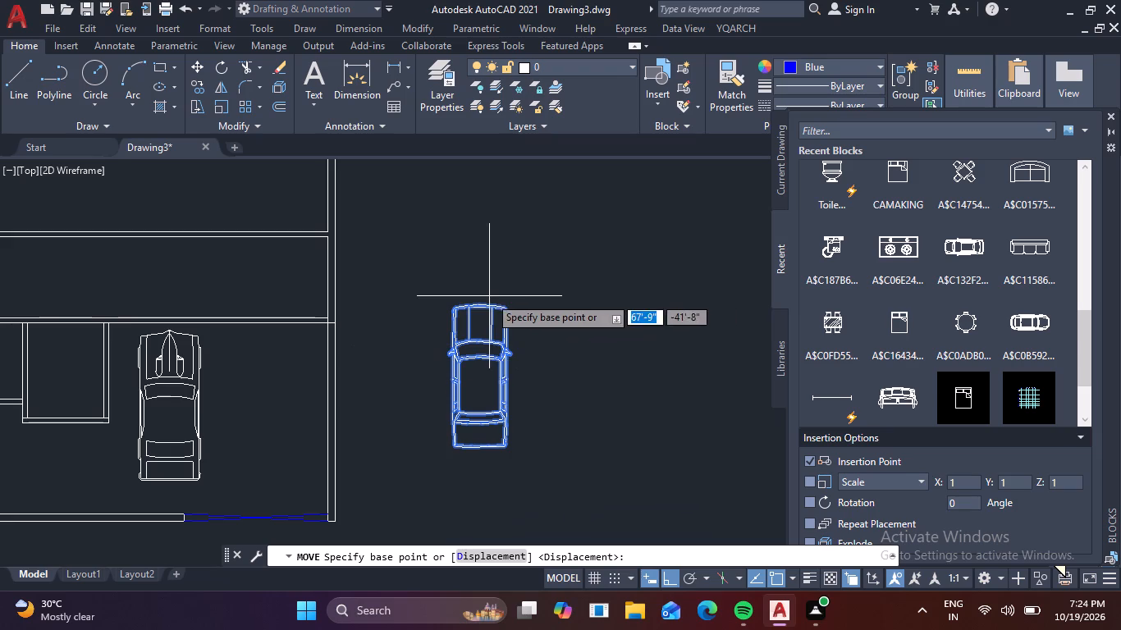
{"action": "scroll", "coordinate": [489, 296], "scroll_direction": "up", "scroll_amount": 3}
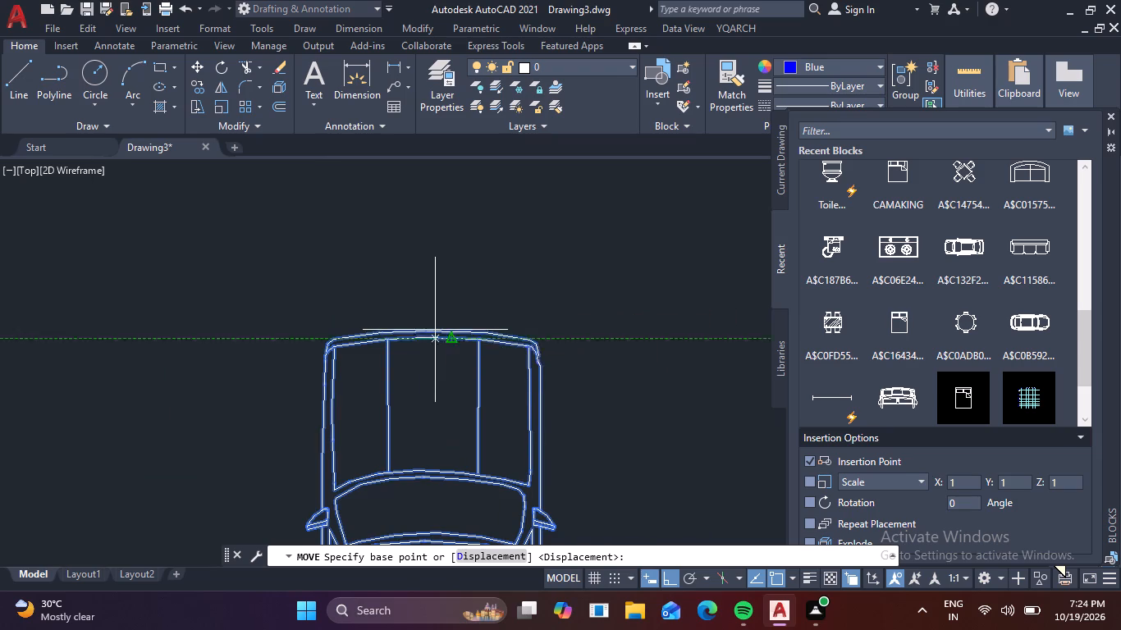
{"action": "left_click", "coordinate": [434, 331]}
{"action": "scroll", "coordinate": [458, 335], "scroll_direction": "down", "scroll_amount": 3}
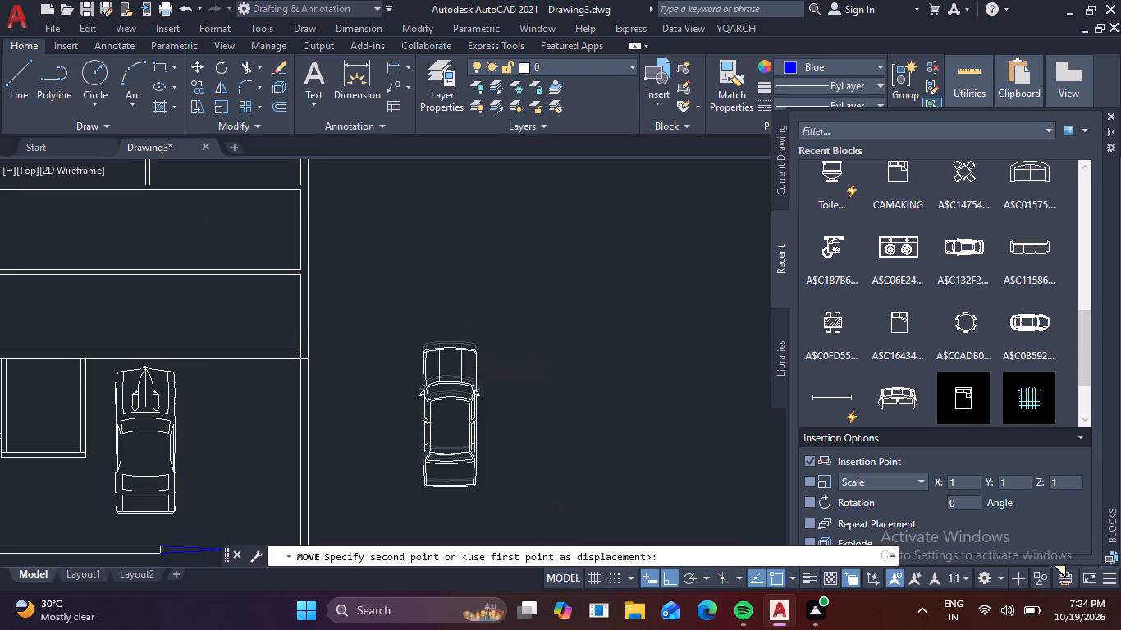
{"action": "key", "text": "F8"}
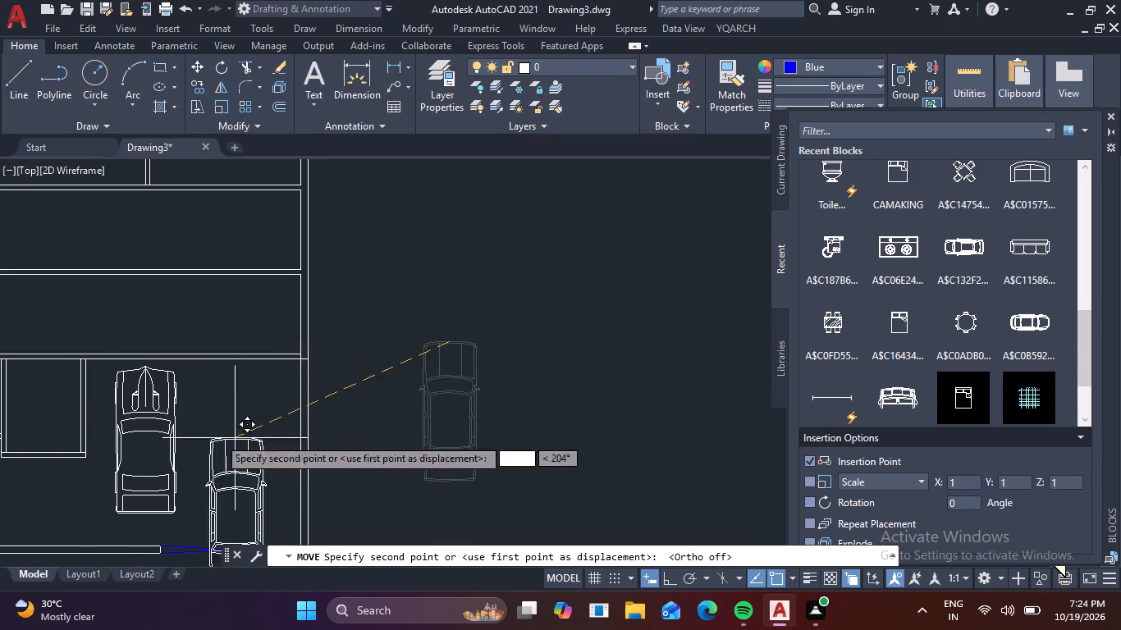
{"action": "scroll", "coordinate": [163, 363], "scroll_direction": "up", "scroll_amount": 3}
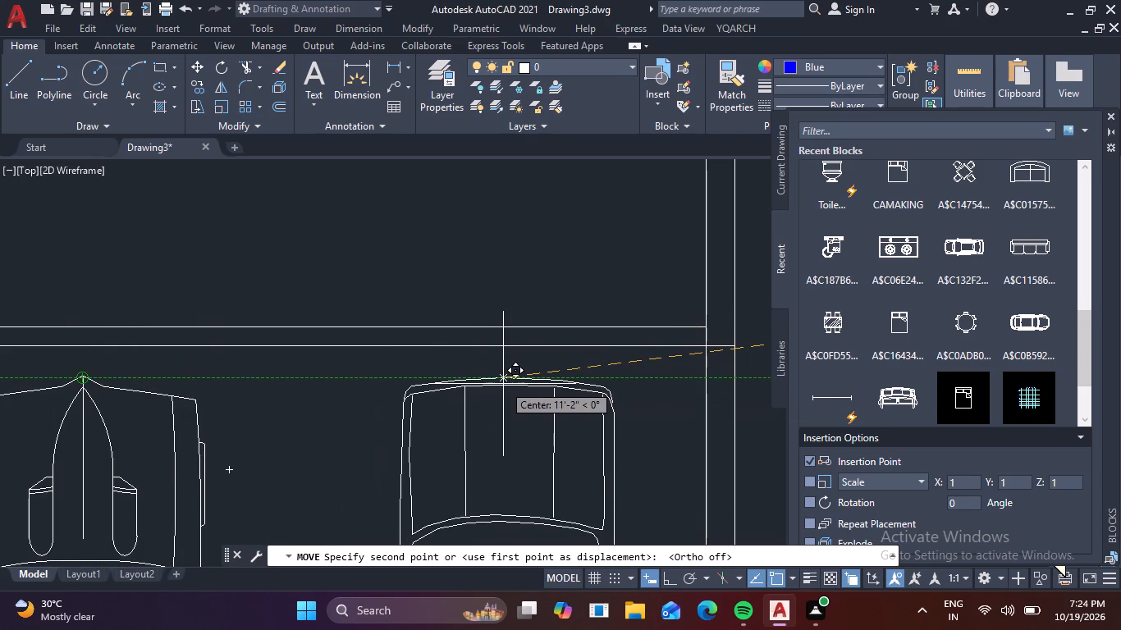
{"action": "left_click", "coordinate": [503, 384]}
Scale the second car by eye from its front midpoint so its rear lines up with the sports car's rear.
{"action": "scroll", "coordinate": [514, 390], "scroll_direction": "down", "scroll_amount": 3}
{"action": "middle_click_drag", "start_coordinate": [569, 406], "coordinate": [558, 326]}
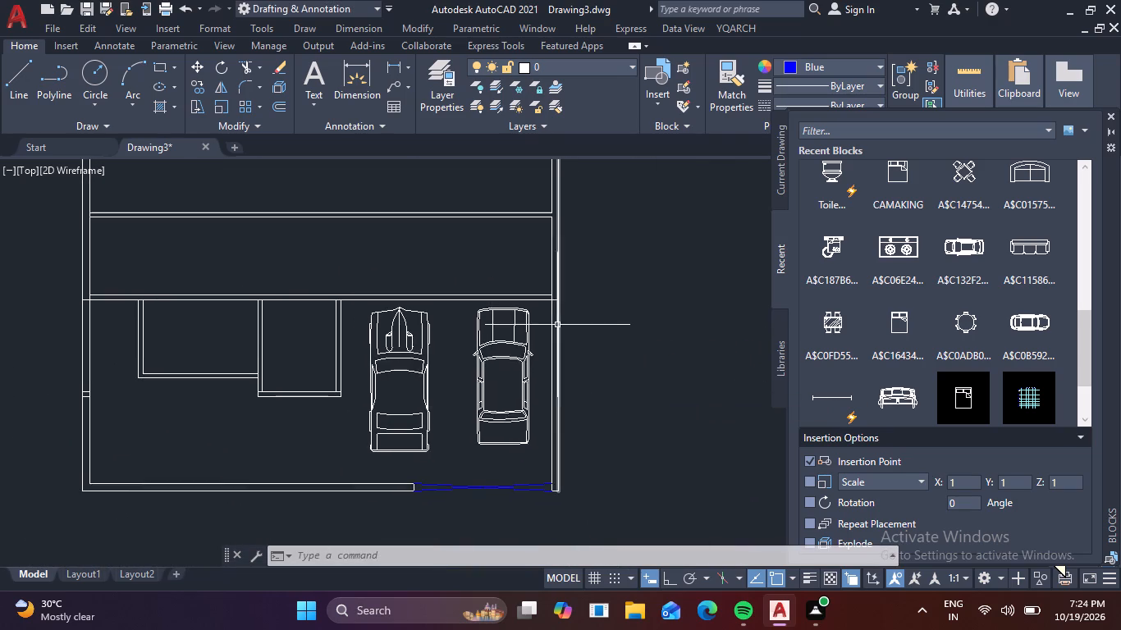
{"action": "scroll", "coordinate": [525, 331], "scroll_direction": "up", "scroll_amount": 2}
{"action": "scroll", "coordinate": [524, 336], "scroll_direction": "down", "scroll_amount": 1}
{"action": "left_click", "coordinate": [540, 387]}
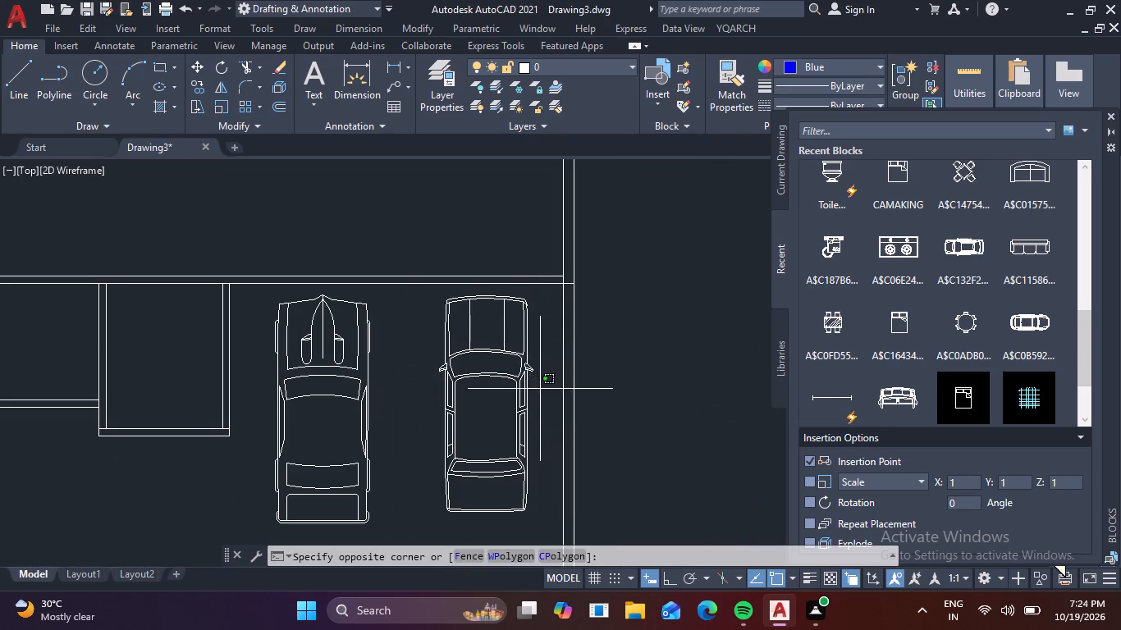
{"action": "left_click", "coordinate": [484, 352]}
{"action": "middle_click_drag", "start_coordinate": [442, 413], "coordinate": [483, 357]}
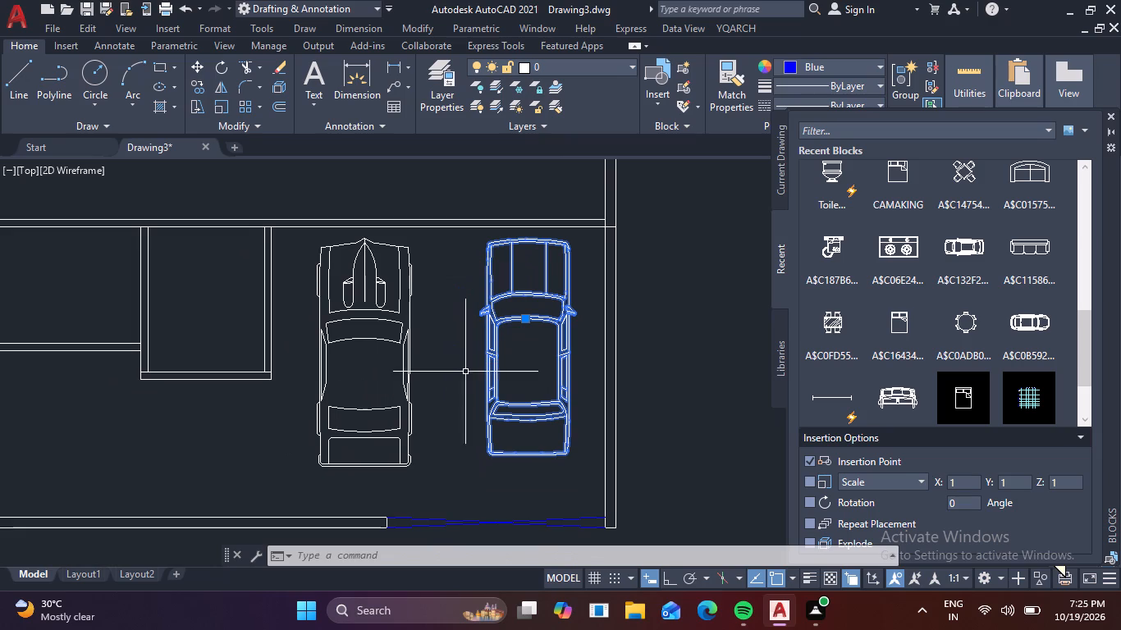
{"action": "scroll", "coordinate": [450, 385], "scroll_direction": "up", "scroll_amount": 1}
{"action": "scroll", "coordinate": [450, 386], "scroll_direction": "down", "scroll_amount": 1}
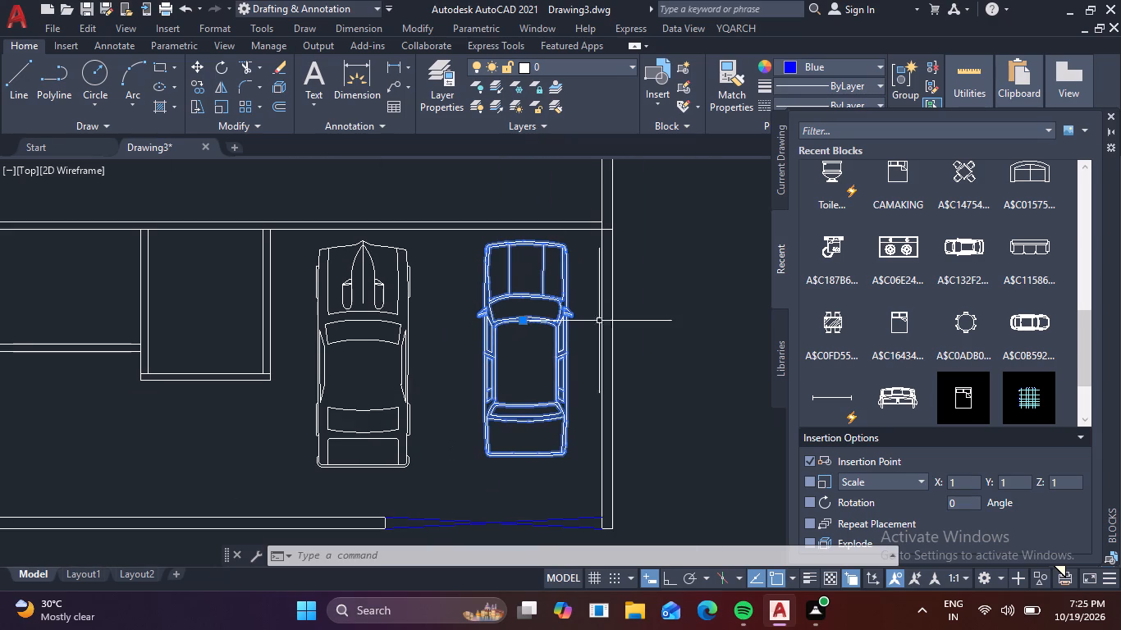
{"action": "type", "text": "SC"}
{"action": "key", "text": "space"}
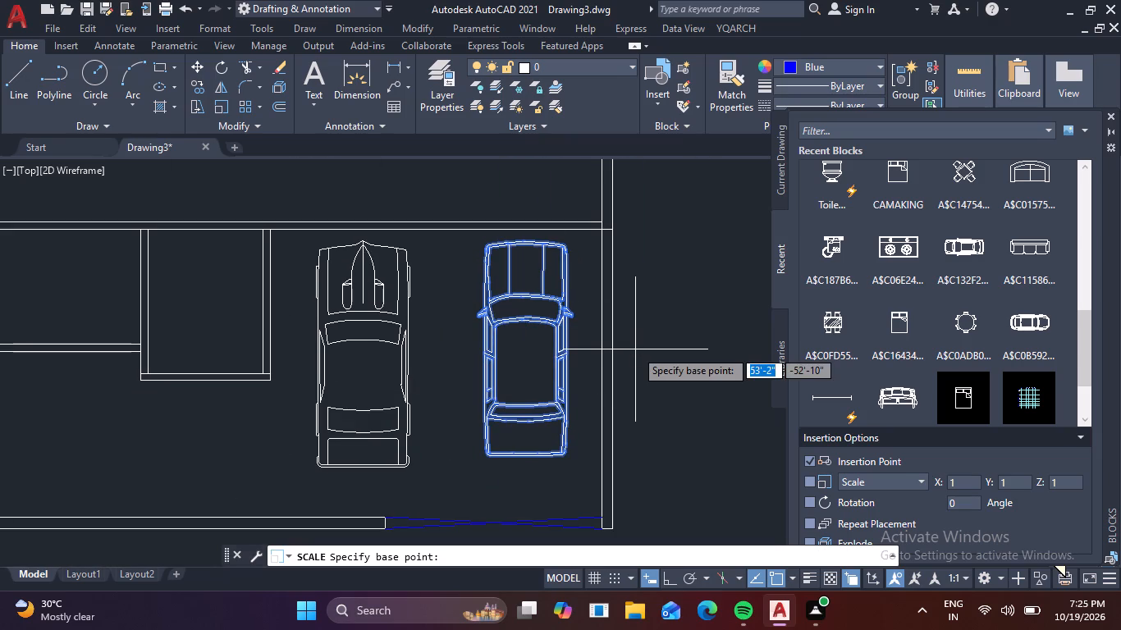
{"action": "scroll", "coordinate": [555, 225], "scroll_direction": "up", "scroll_amount": 2}
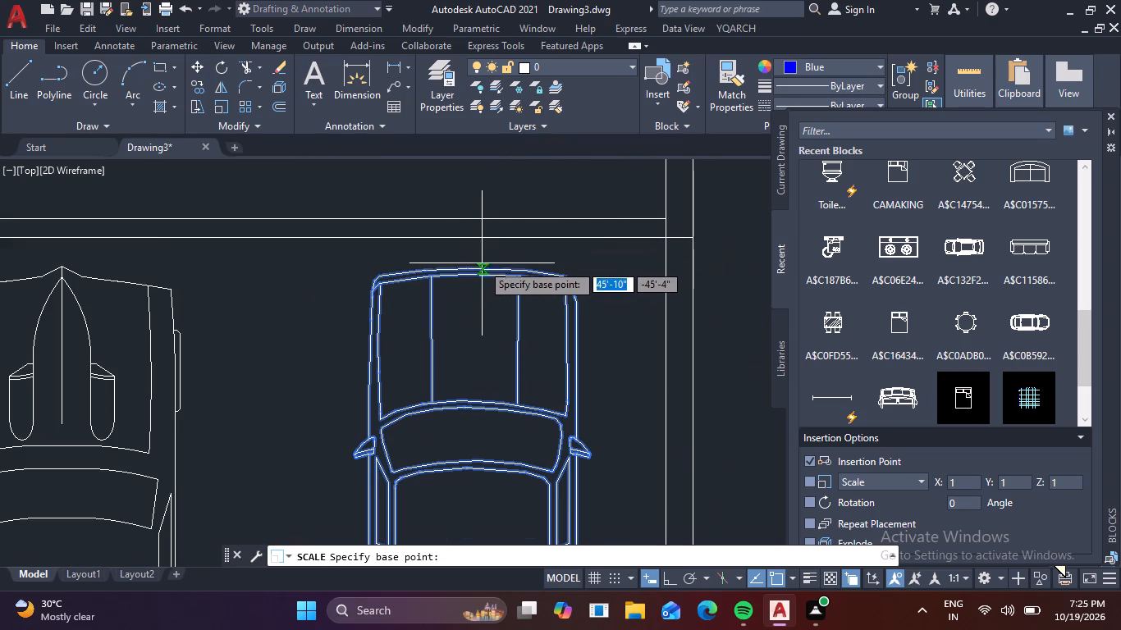
{"action": "left_click", "coordinate": [479, 267]}
{"action": "scroll", "coordinate": [474, 375], "scroll_direction": "down", "scroll_amount": 1}
{"action": "middle_click_drag", "start_coordinate": [480, 413], "coordinate": [528, 180]}
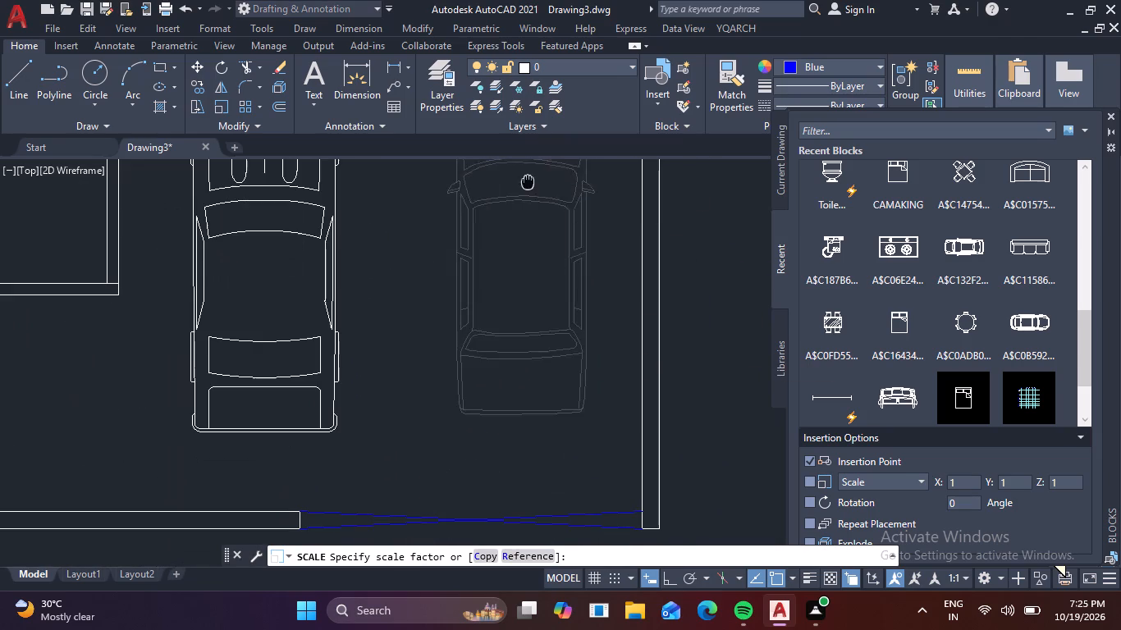
{"action": "left_click", "coordinate": [528, 254]}
{"action": "scroll", "coordinate": [530, 255], "scroll_direction": "down", "scroll_amount": 4}
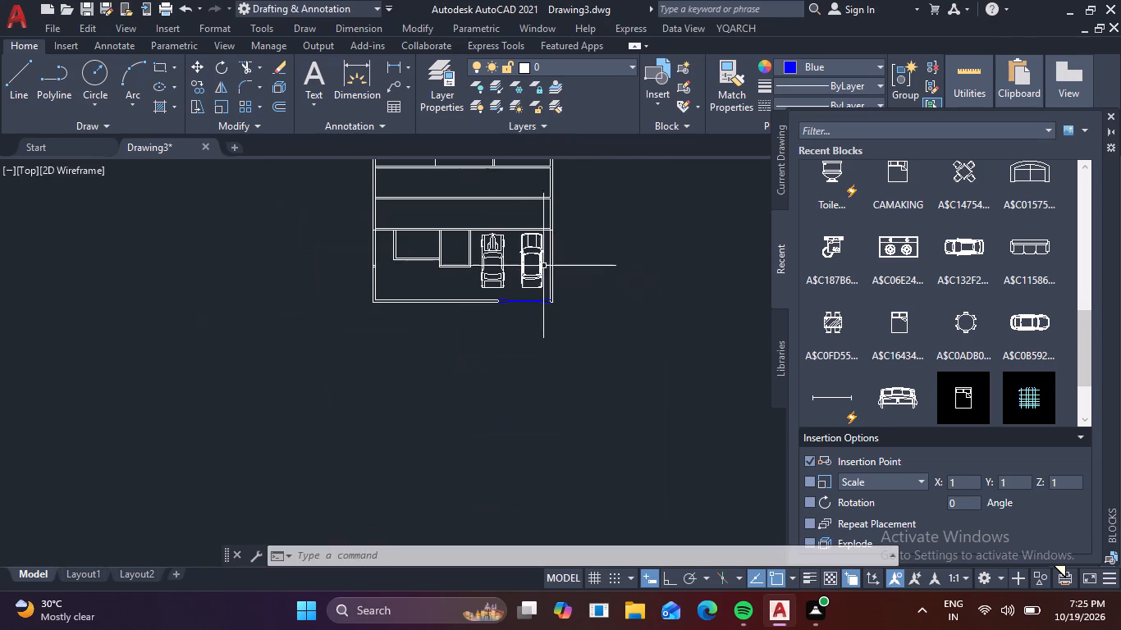
{"action": "scroll", "coordinate": [679, 272], "scroll_direction": "up", "scroll_amount": 2}
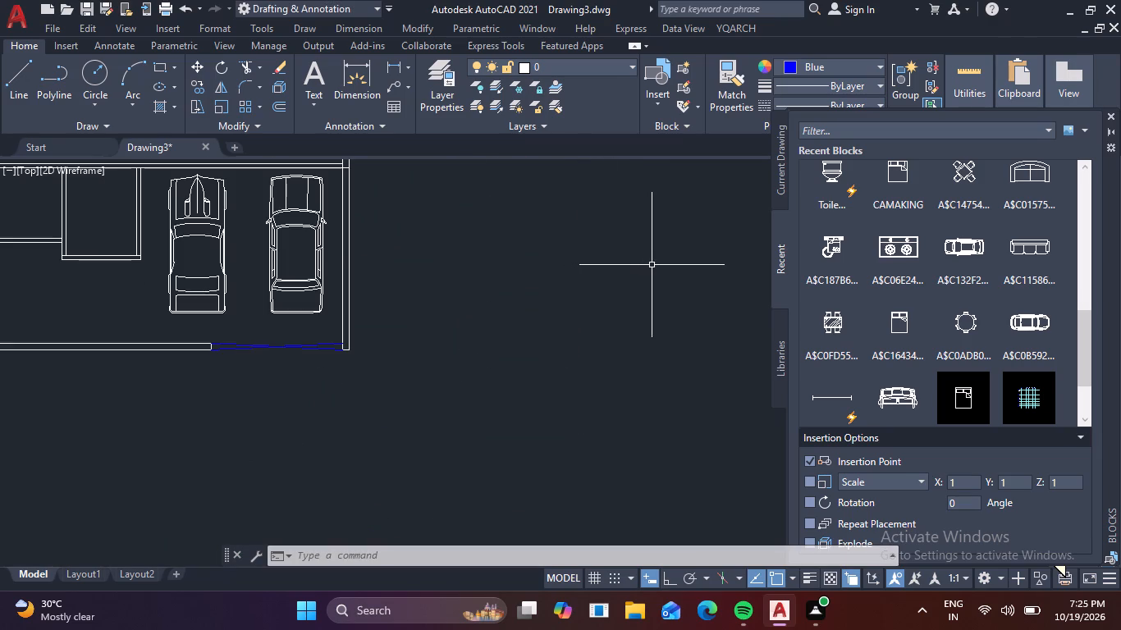
{"action": "middle_click_drag", "start_coordinate": [620, 293], "coordinate": [615, 389]}
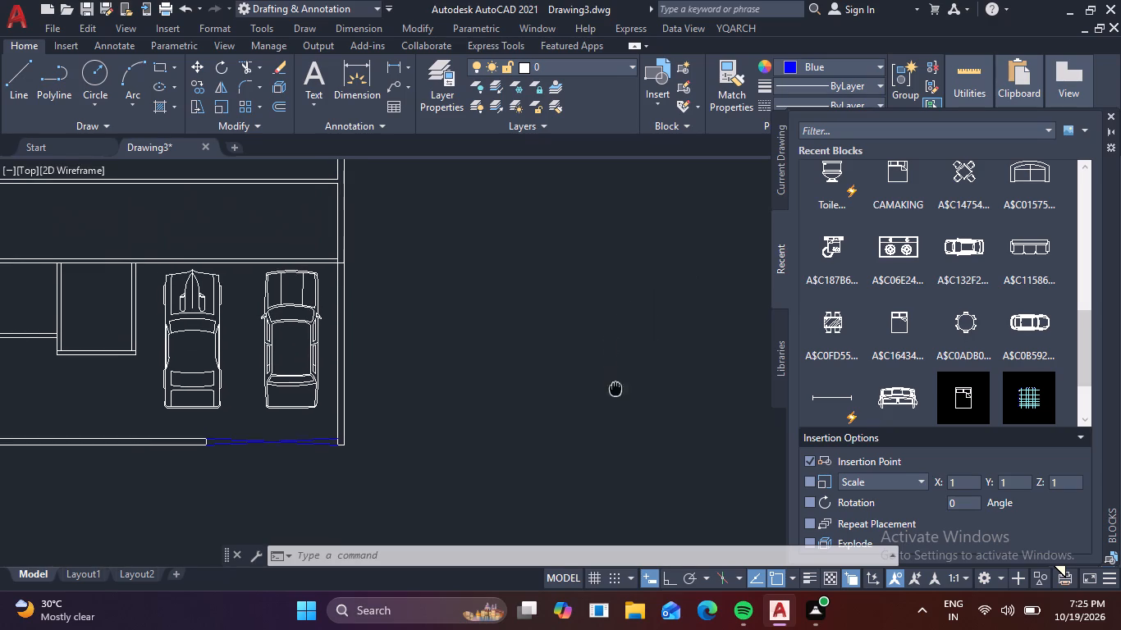
{"action": "left_click", "coordinate": [1108, 116]}
Create two new layers and name one of them TREE.
{"action": "scroll", "coordinate": [904, 249], "scroll_direction": "down", "scroll_amount": 2}
{"action": "middle_click_drag", "start_coordinate": [789, 267], "coordinate": [758, 360]}
{"action": "middle_click_drag", "start_coordinate": [588, 205], "coordinate": [576, 232]}
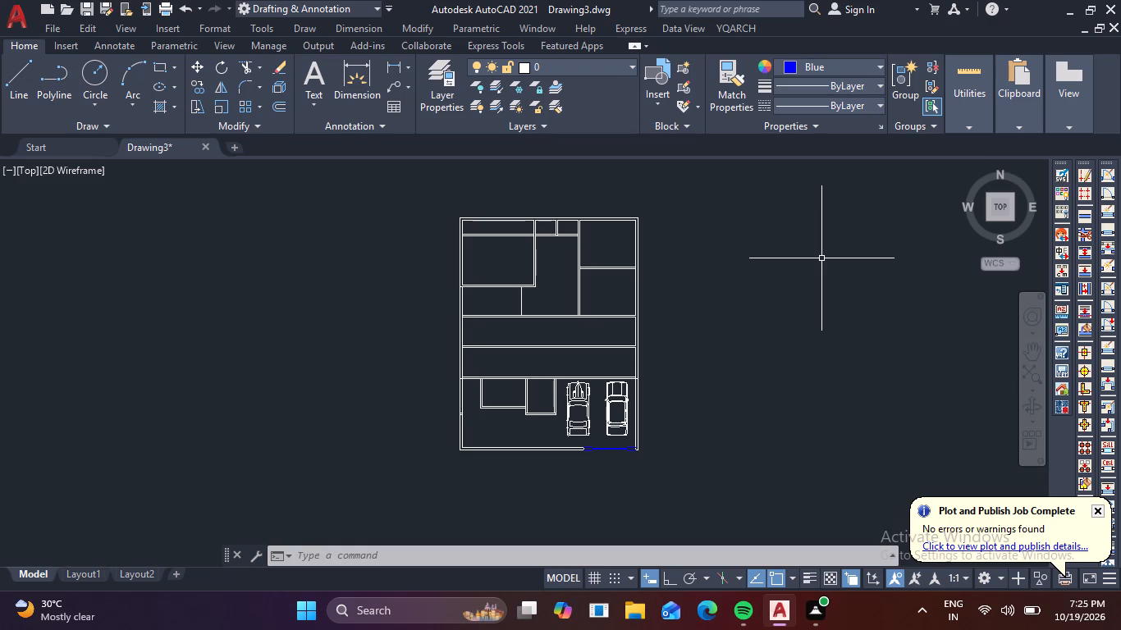
{"action": "left_click", "coordinate": [432, 95]}
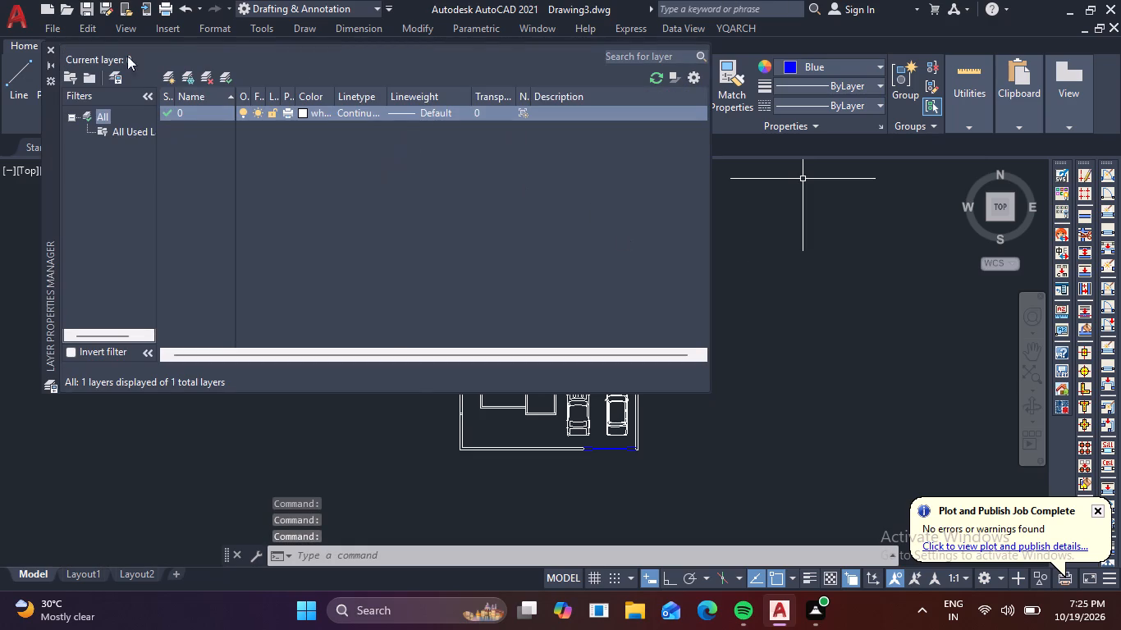
{"action": "left_click", "coordinate": [200, 113]}
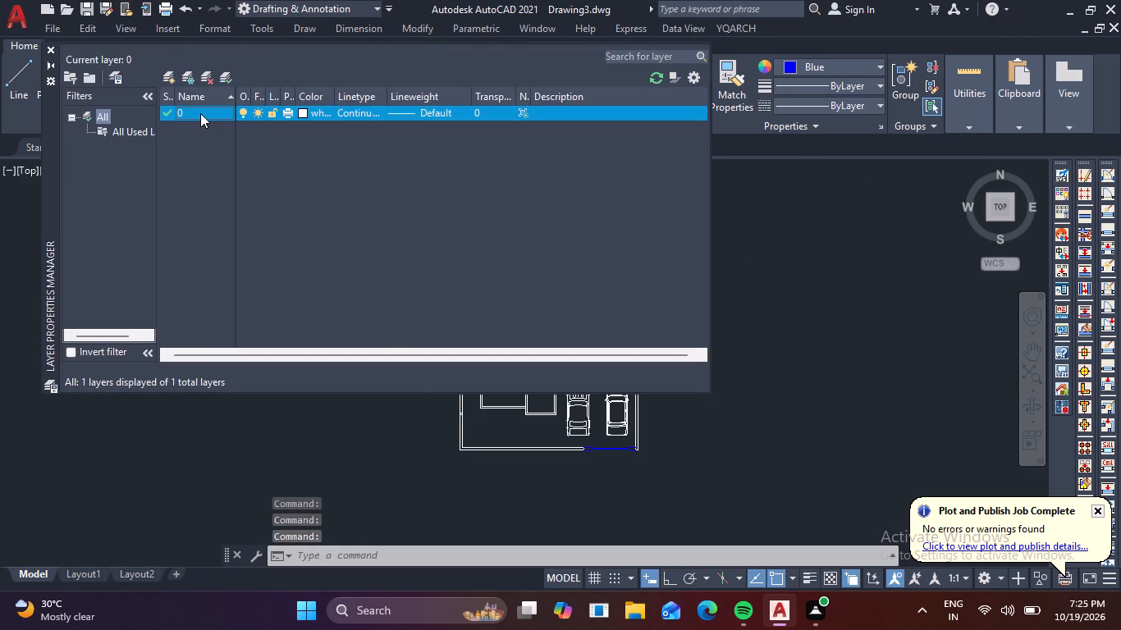
{"action": "key", "text": "Return"}
{"action": "key", "text": "Return"}
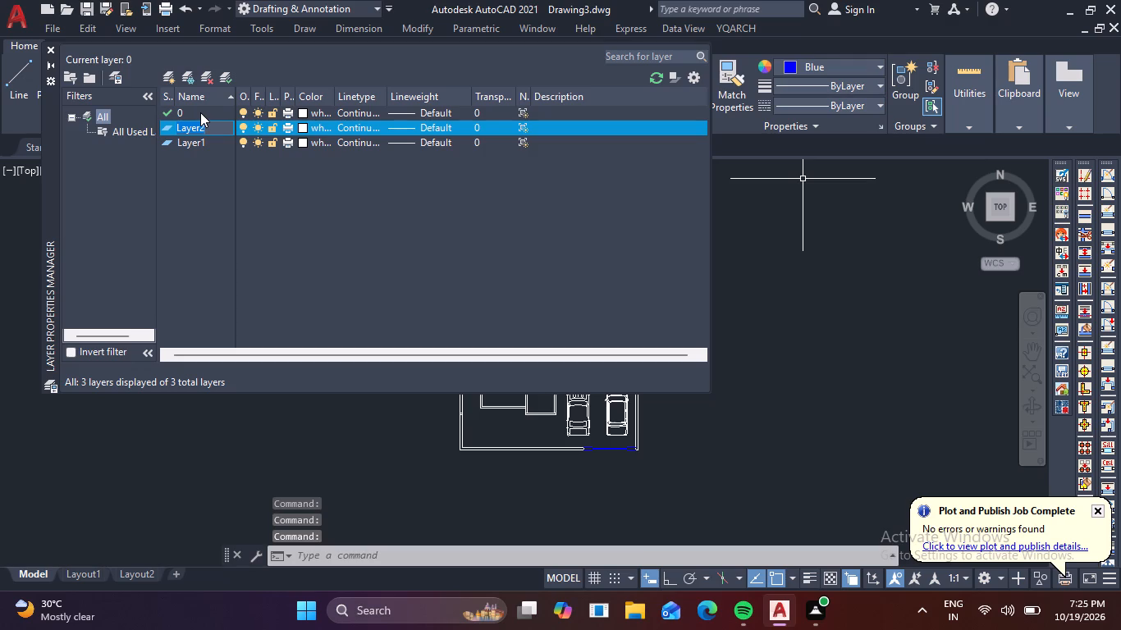
{"action": "key", "text": "BackSpace"}
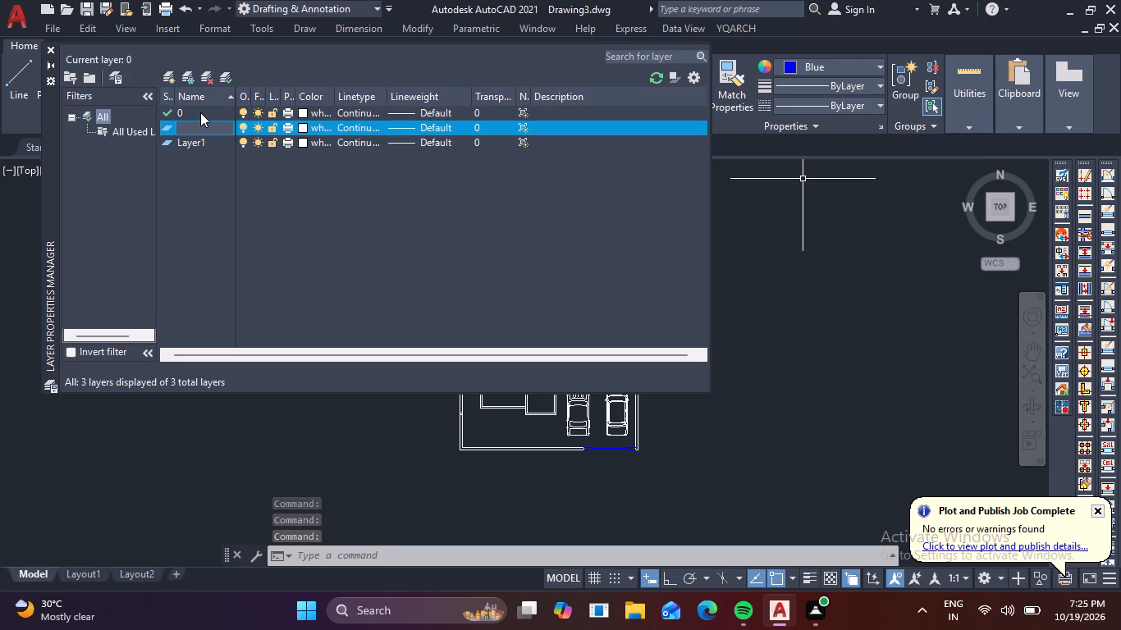
{"action": "type", "text": "TREE"}
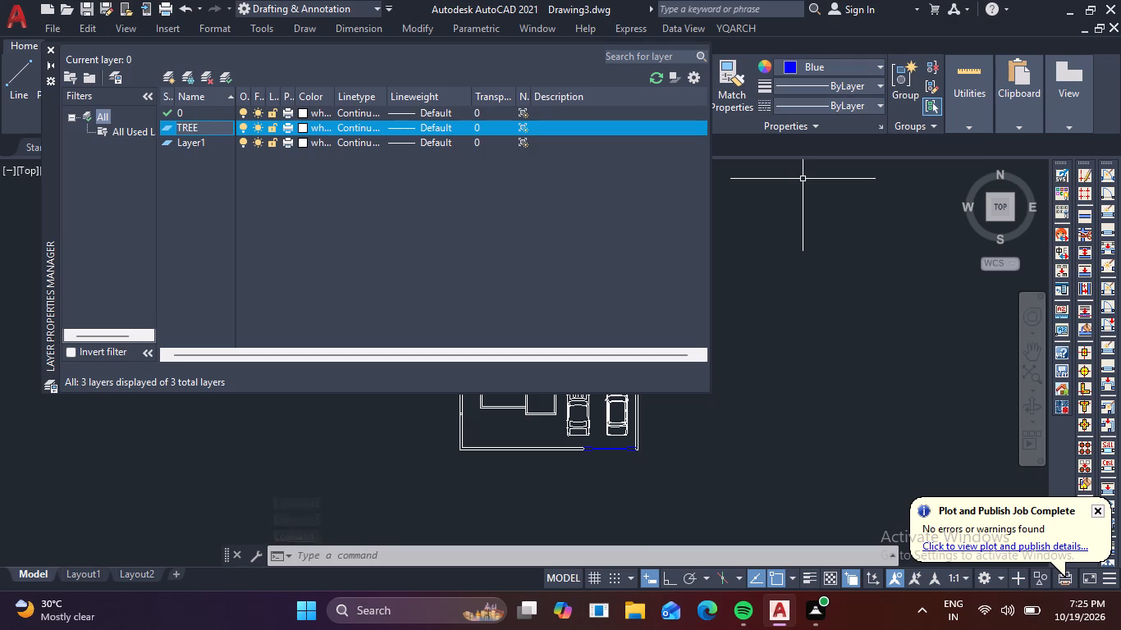
Rename the other new layer, Layer1, as BLOCK.
{"action": "triple_click", "coordinate": [207, 140]}
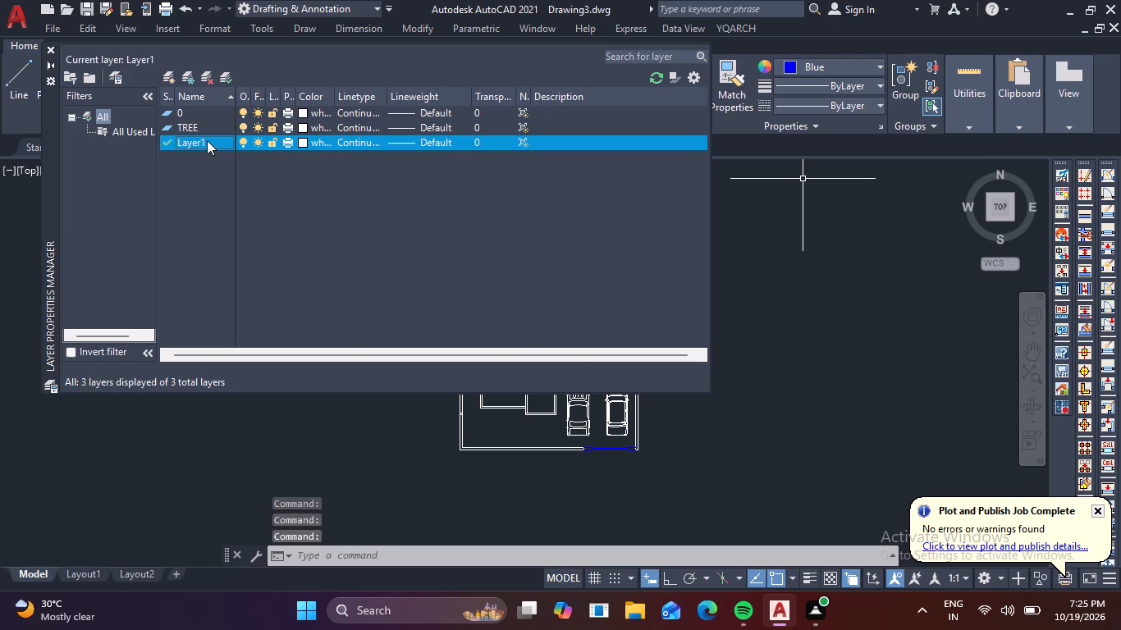
{"action": "key", "text": "BackSpace"}
{"action": "key", "text": "BackSpace"}
{"action": "key", "text": "BackSpace"}
{"action": "key", "text": "BackSpace"}
{"action": "key", "text": "BackSpace"}
{"action": "key", "text": "BackSpace"}
{"action": "key", "text": "BackSpace"}
{"action": "key", "text": "BackSpace"}
{"action": "key", "text": "BackSpace"}
{"action": "key", "text": "BackSpace"}
{"action": "key", "text": "BackSpace"}
{"action": "key", "text": "BackSpace"}
{"action": "key", "text": "BackSpace"}
{"action": "key", "text": "BackSpace"}
{"action": "key", "text": "BackSpace"}
{"action": "key", "text": "BackSpace"}
{"action": "key", "text": "BackSpace"}
{"action": "key", "text": "BackSpace"}
{"action": "key", "text": "BackSpace"}
{"action": "key", "text": "BackSpace"}
{"action": "key", "text": "BackSpace"}
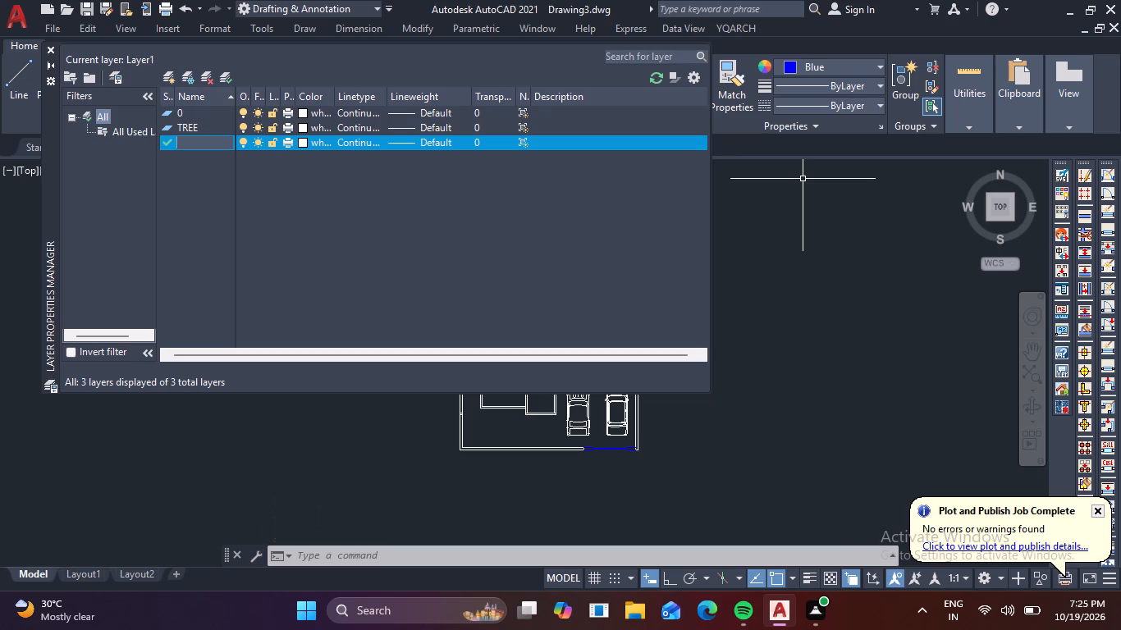
{"action": "type", "text": "BLOCK"}
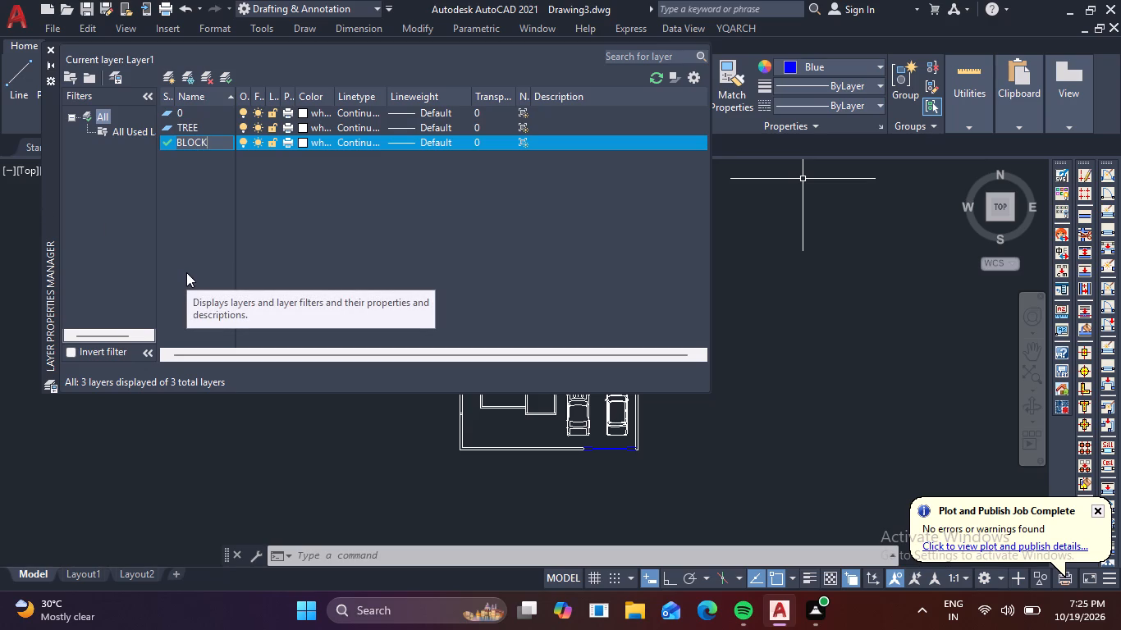
{"action": "left_click", "coordinate": [281, 201]}
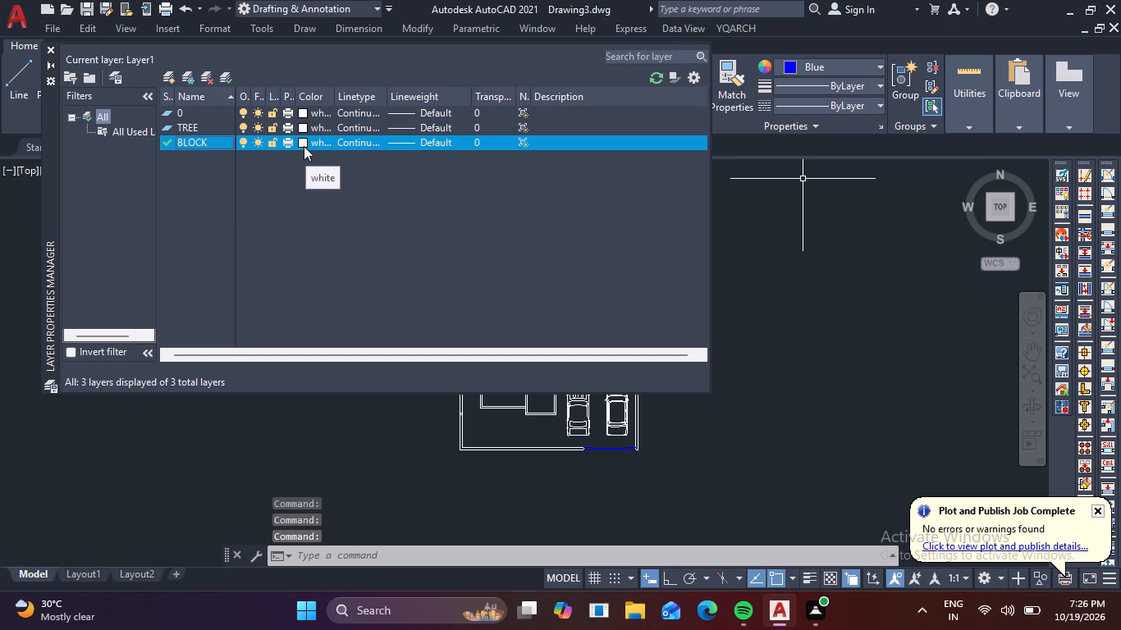
Set the BLOCK layer's color to index color 34 and the TREE layer's color to green.
{"action": "left_click", "coordinate": [304, 146]}
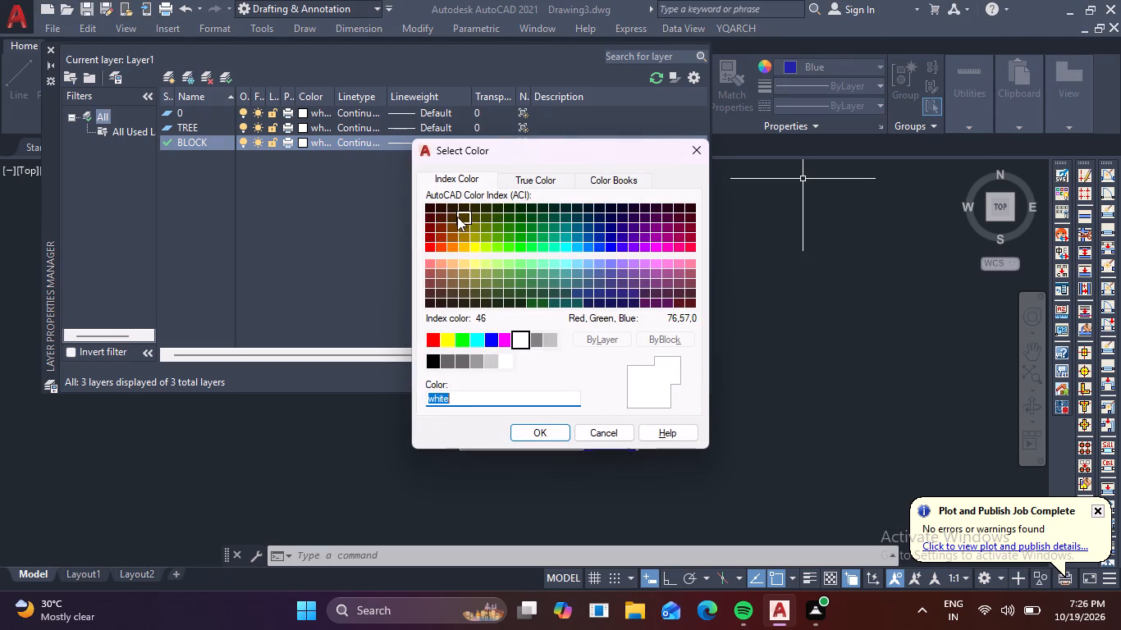
{"action": "left_click", "coordinate": [452, 226]}
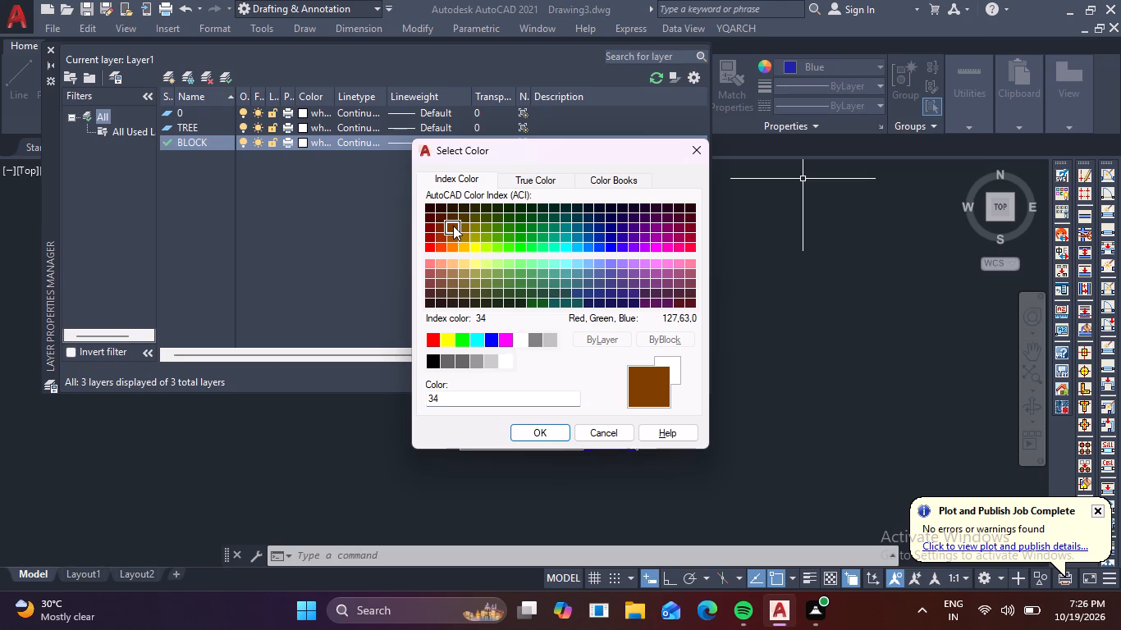
{"action": "left_click", "coordinate": [547, 434]}
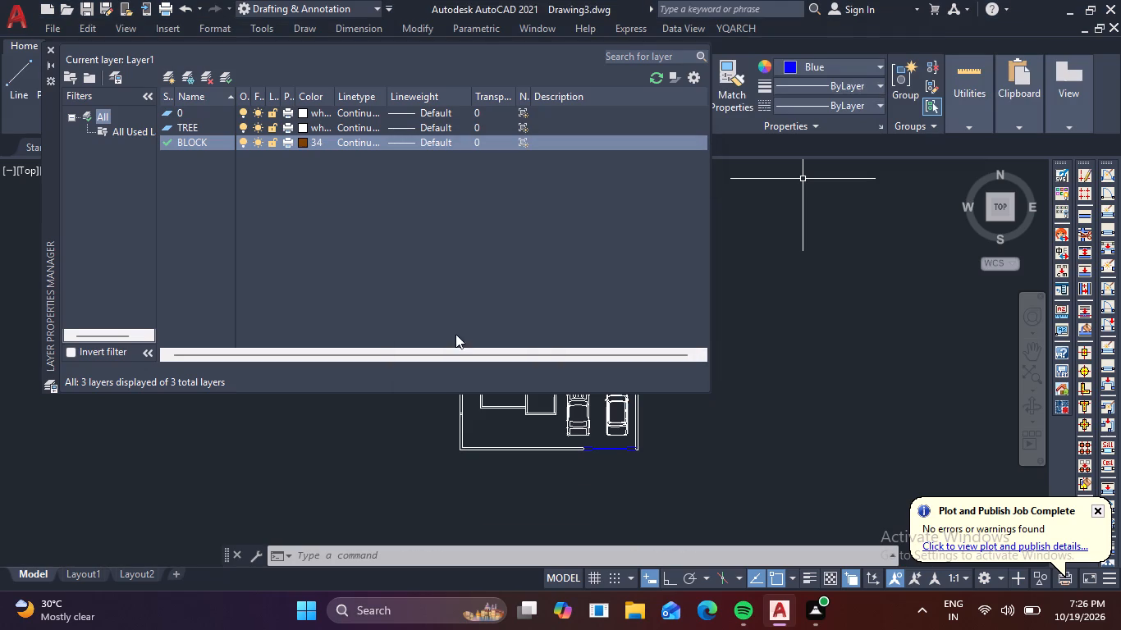
{"action": "left_click", "coordinate": [302, 128]}
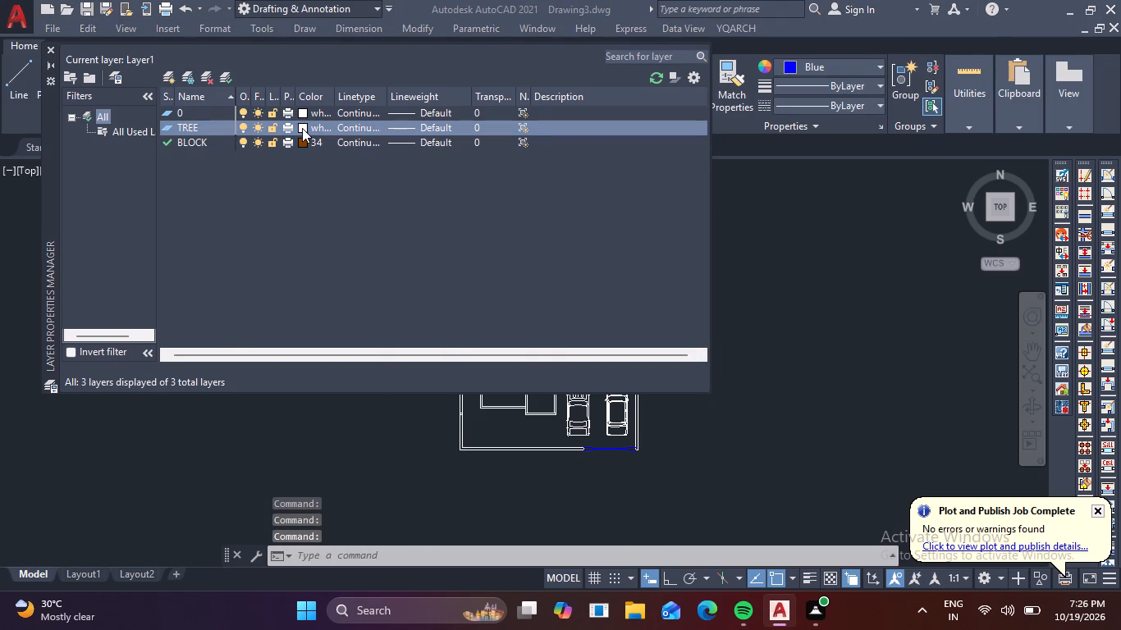
{"action": "left_click", "coordinate": [460, 343]}
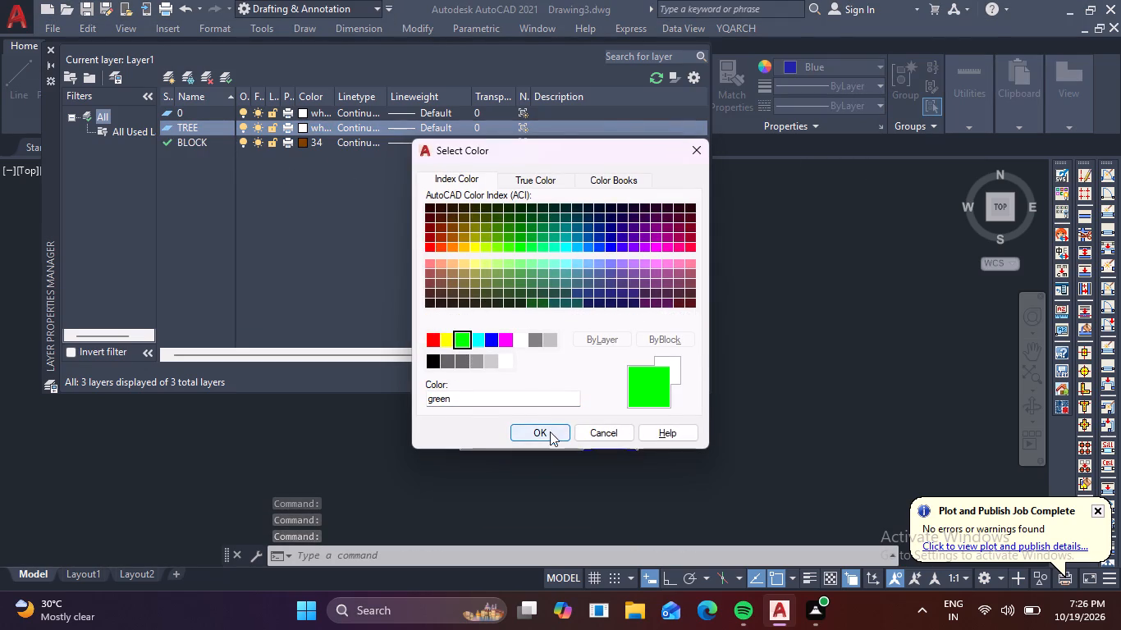
{"action": "left_click", "coordinate": [549, 432]}
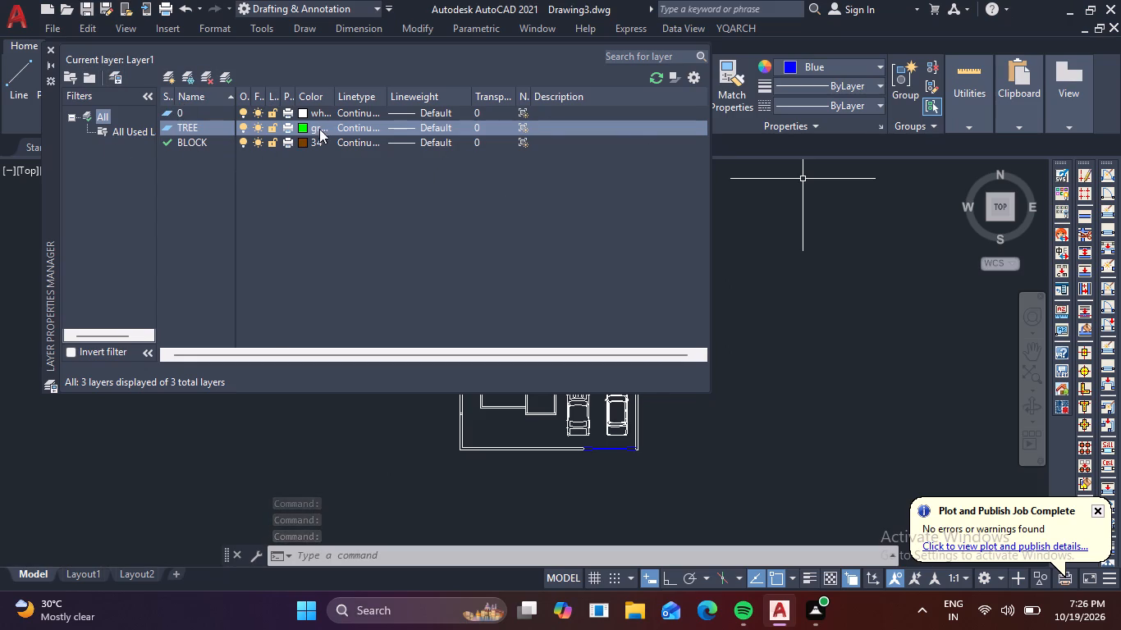
Make TREE the current layer.
{"action": "left_click", "coordinate": [220, 75]}
{"action": "left_click", "coordinate": [53, 43]}
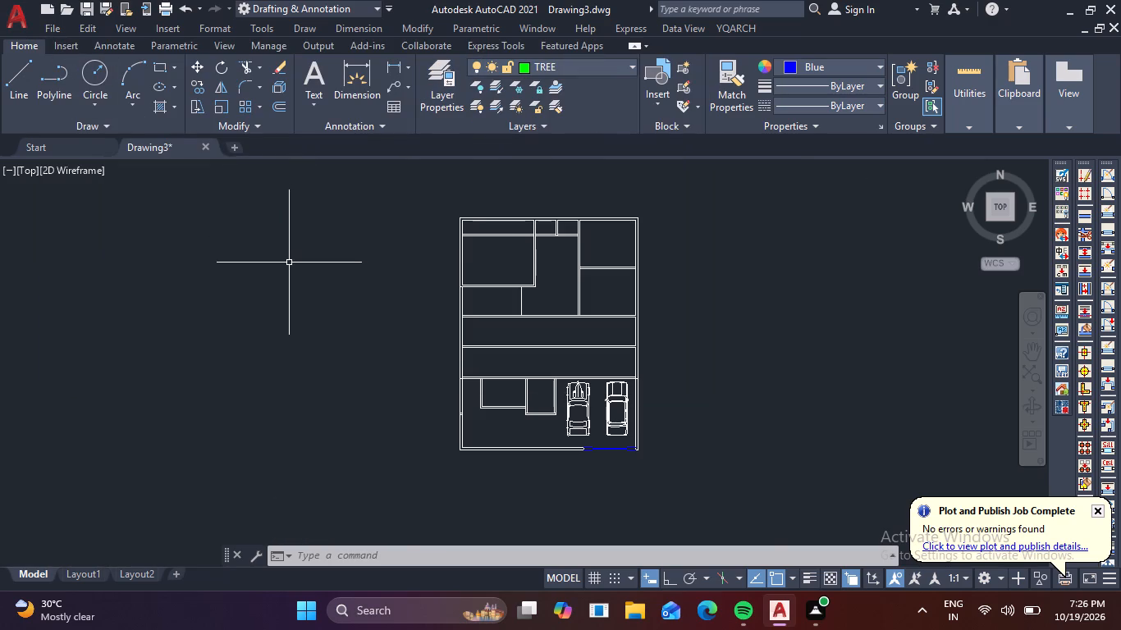
Insert the Trees - Imperial block in the empty area outside the plan's left wall.
{"action": "key", "text": "ctrl+3"}
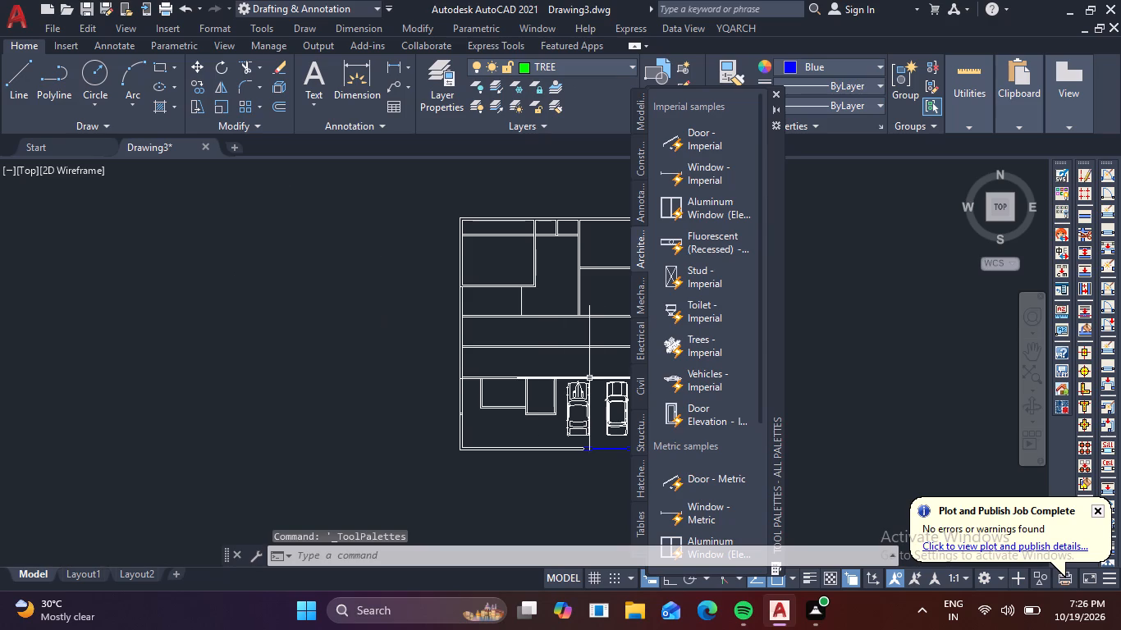
{"action": "left_click_drag", "start_coordinate": [698, 345], "coordinate": [309, 327]}
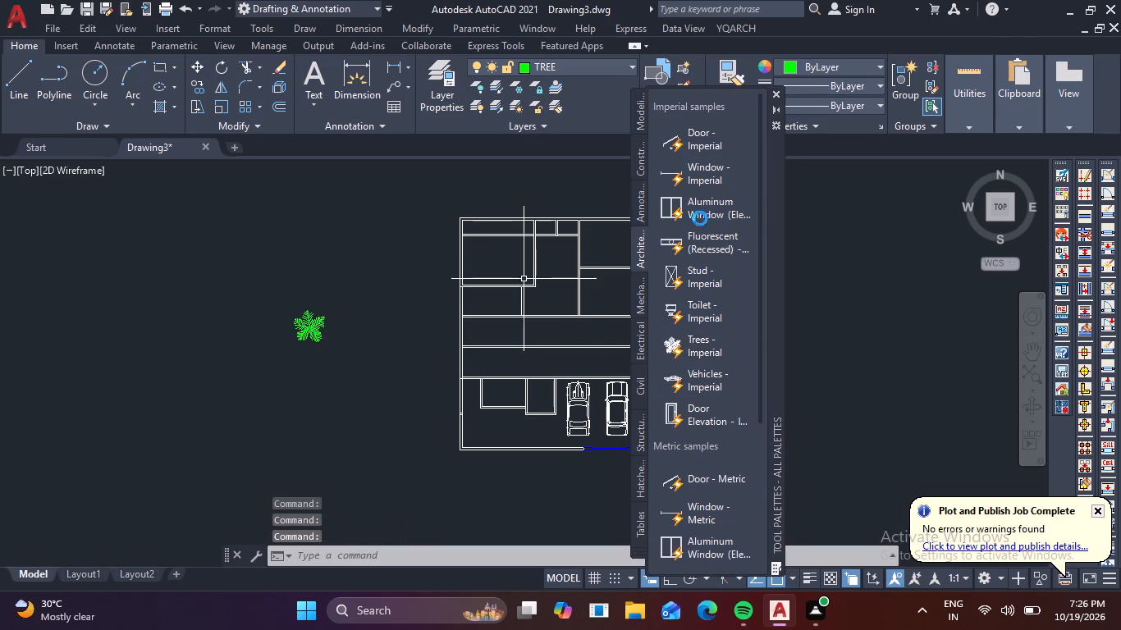
{"action": "left_click", "coordinate": [778, 89]}
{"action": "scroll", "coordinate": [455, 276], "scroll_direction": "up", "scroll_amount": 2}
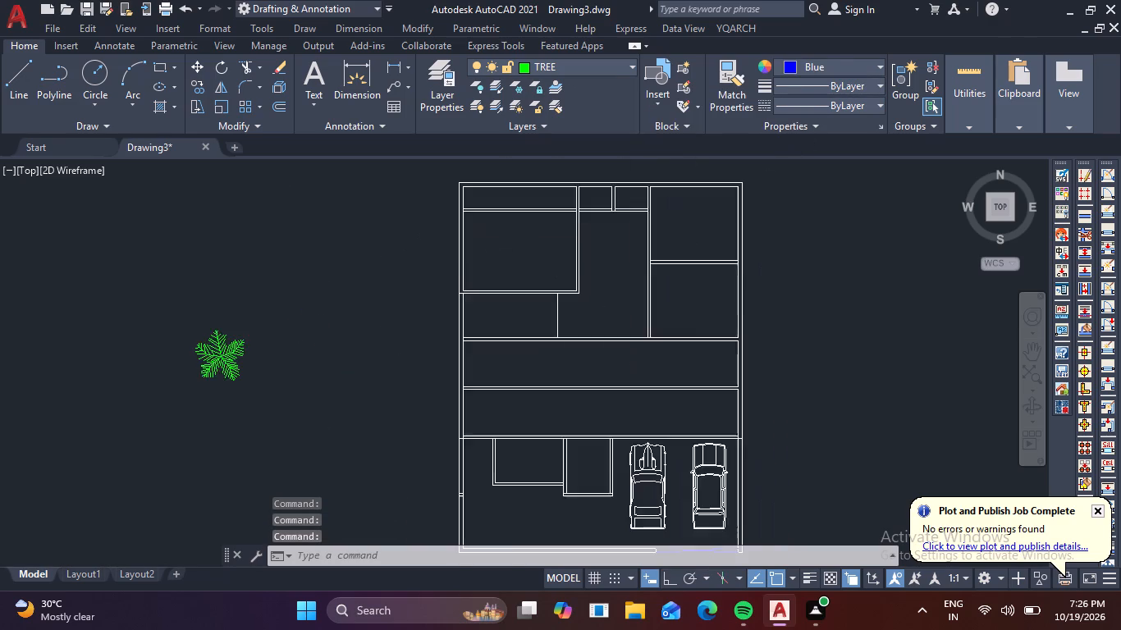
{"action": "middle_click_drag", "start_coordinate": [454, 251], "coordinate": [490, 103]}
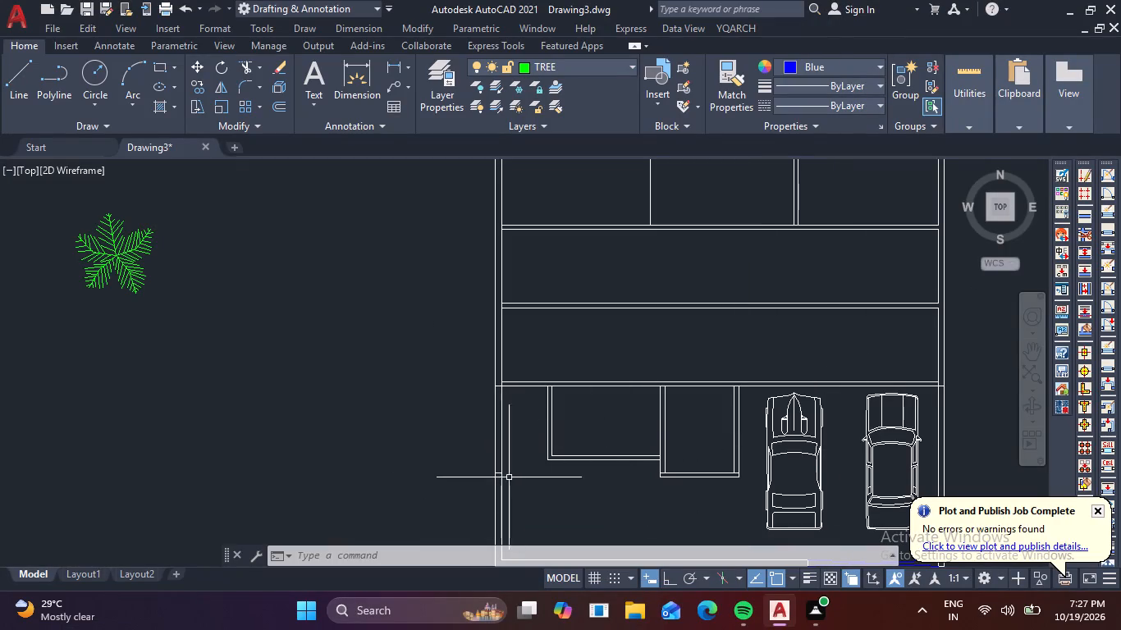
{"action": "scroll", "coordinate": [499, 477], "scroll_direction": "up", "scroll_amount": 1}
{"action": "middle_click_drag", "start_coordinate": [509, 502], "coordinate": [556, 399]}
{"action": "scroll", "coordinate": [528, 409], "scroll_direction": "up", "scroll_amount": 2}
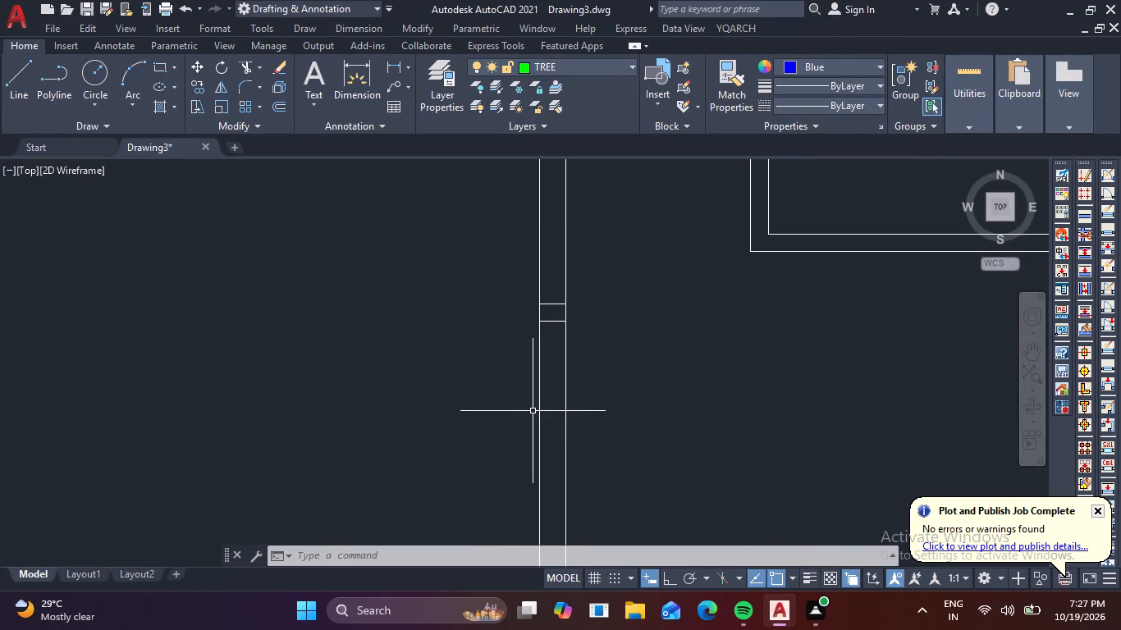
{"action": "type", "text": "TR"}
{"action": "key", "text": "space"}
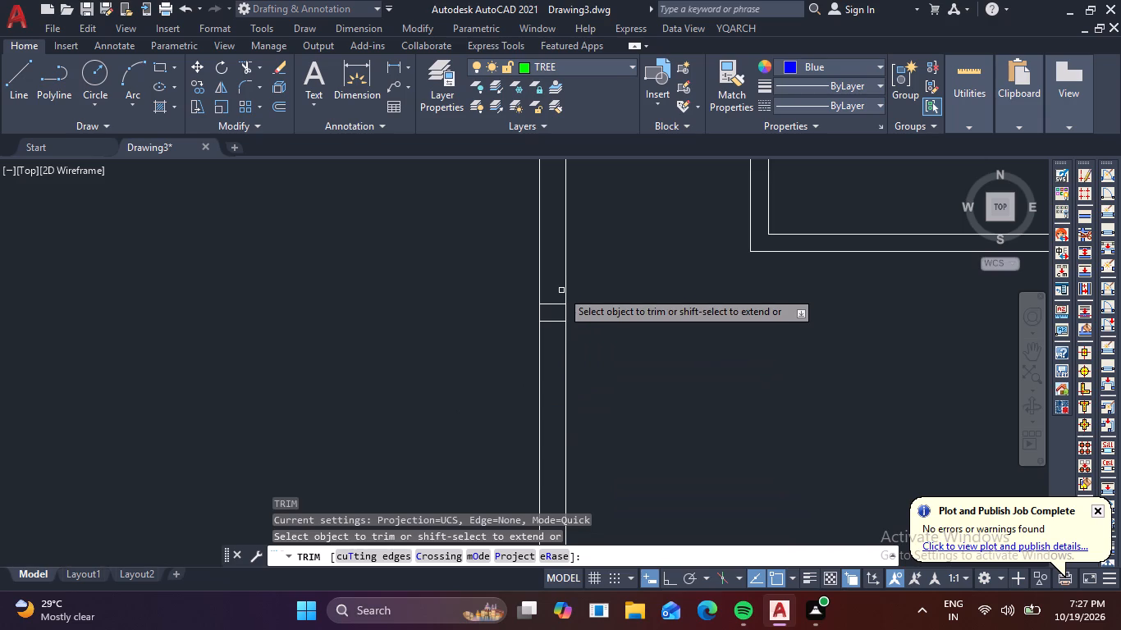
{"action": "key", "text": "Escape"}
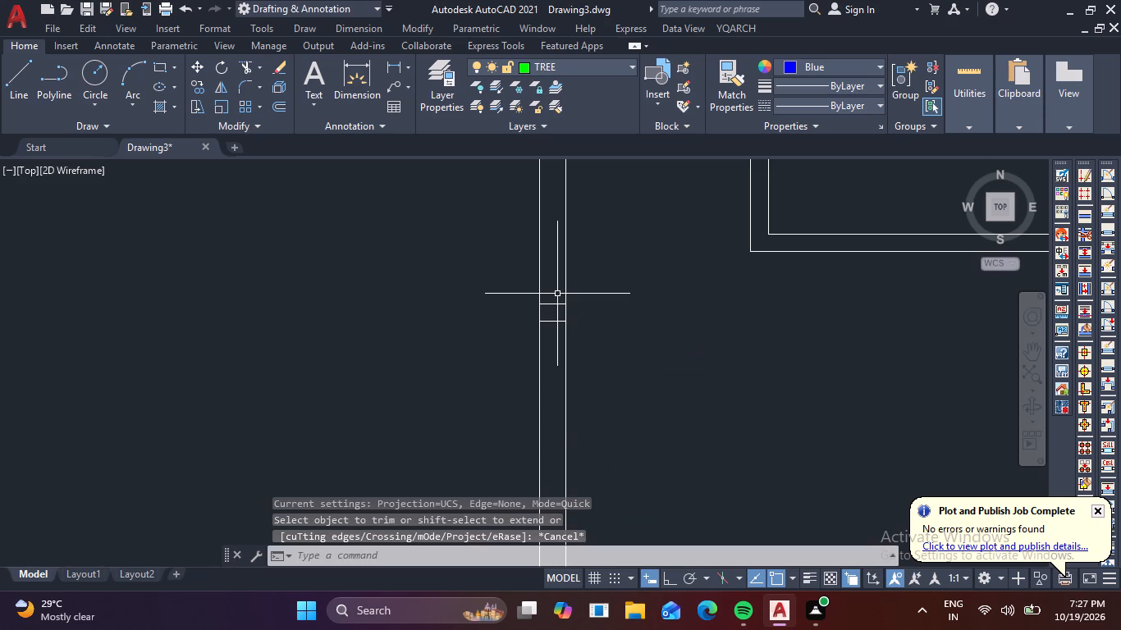
Trim away the two short lines crossing the left outer wall beside the lower-left room.
{"action": "type", "text": "TR"}
{"action": "key", "text": "space"}
{"action": "left_click_drag", "start_coordinate": [557, 294], "coordinate": [547, 339]}
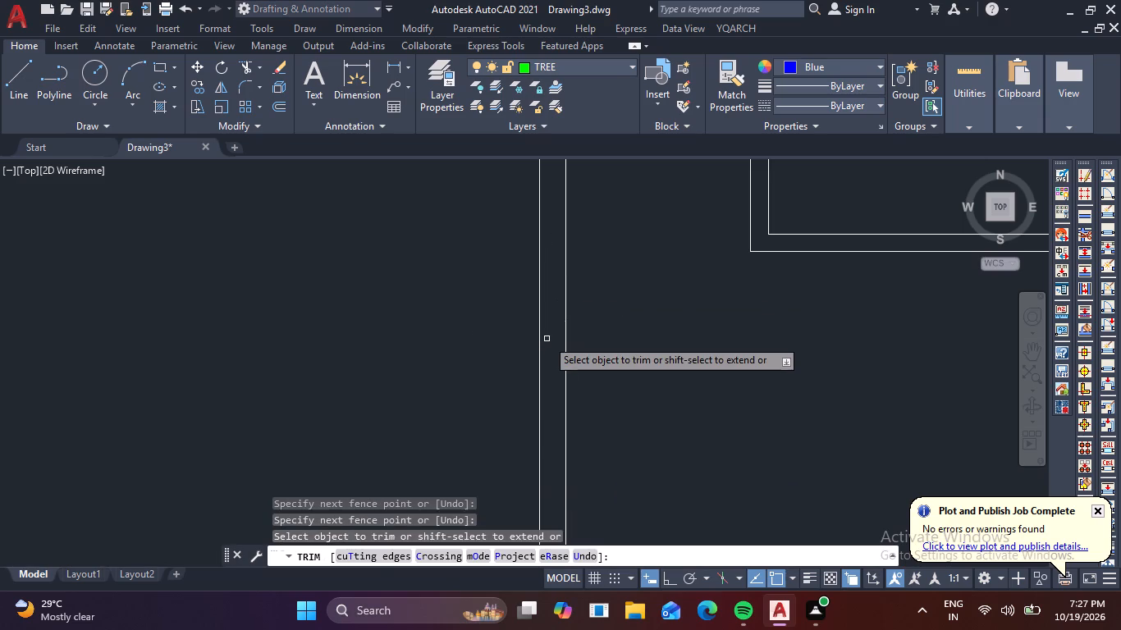
{"action": "key", "text": "Escape"}
Scale the inserted tree block down about its centre to roughly half its size.
{"action": "scroll", "coordinate": [550, 341], "scroll_direction": "down", "scroll_amount": 3}
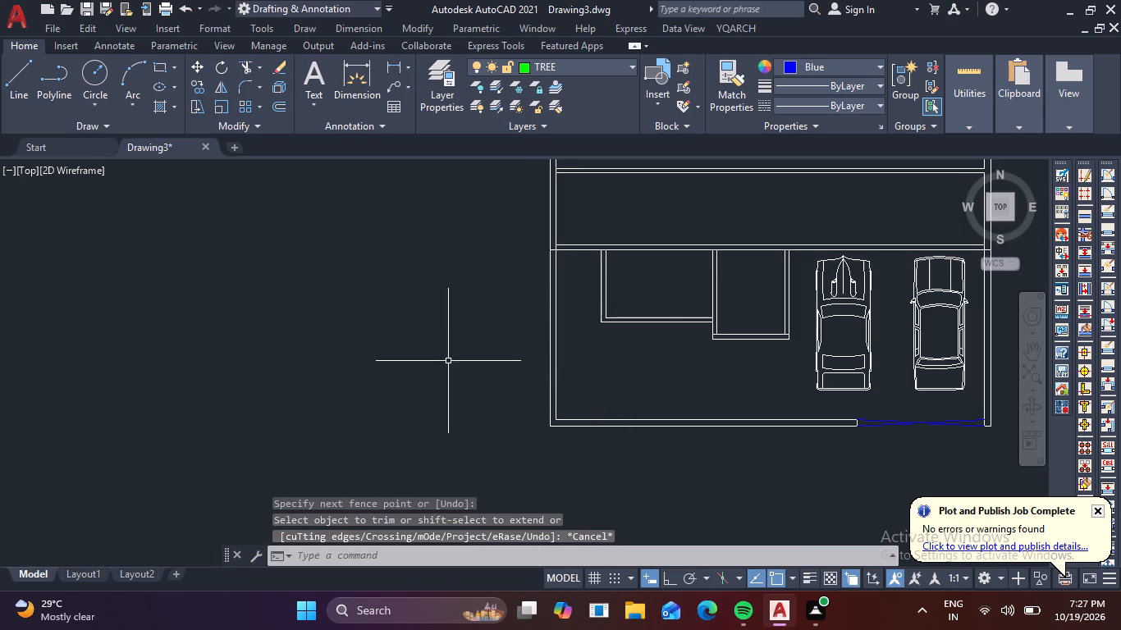
{"action": "scroll", "coordinate": [415, 349], "scroll_direction": "down", "scroll_amount": 1}
{"action": "left_click_drag", "start_coordinate": [393, 262], "coordinate": [371, 248]}
{"action": "left_click", "coordinate": [247, 162]}
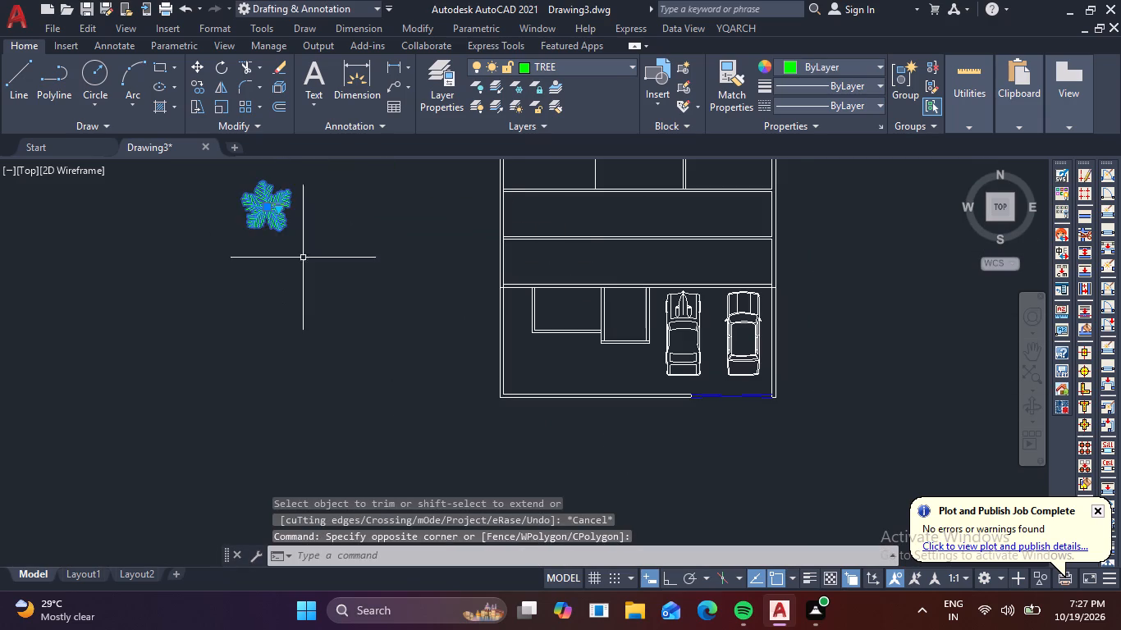
{"action": "middle_click_drag", "start_coordinate": [309, 268], "coordinate": [335, 337]}
{"action": "type", "text": "SC"}
{"action": "key", "text": "space"}
{"action": "scroll", "coordinate": [276, 264], "scroll_direction": "up", "scroll_amount": 1}
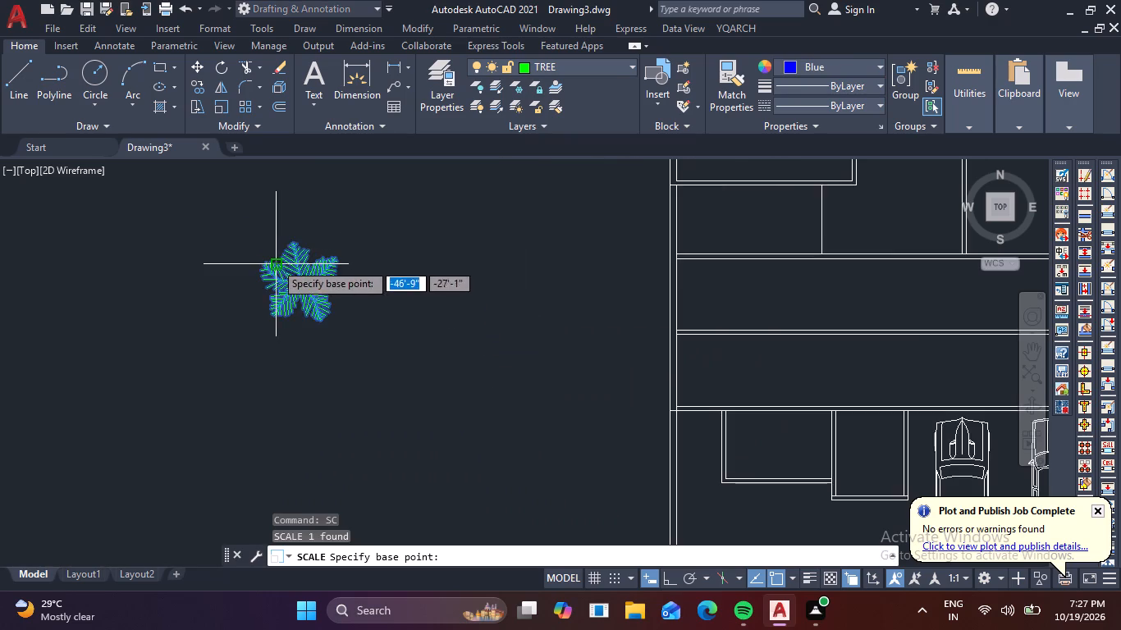
{"action": "scroll", "coordinate": [306, 286], "scroll_direction": "up", "scroll_amount": 2}
{"action": "left_click", "coordinate": [291, 275]}
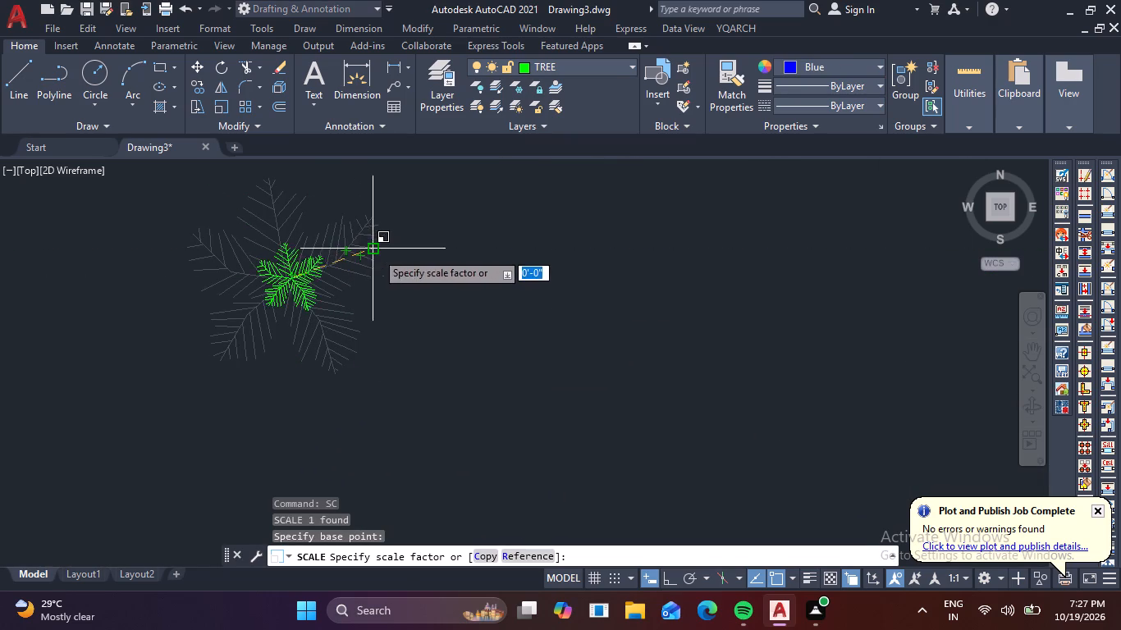
{"action": "left_click", "coordinate": [398, 250]}
Move the tree into the upper end of the strip between the left outer wall and the lower-left room.
{"action": "scroll", "coordinate": [291, 291], "scroll_direction": "down", "scroll_amount": 4}
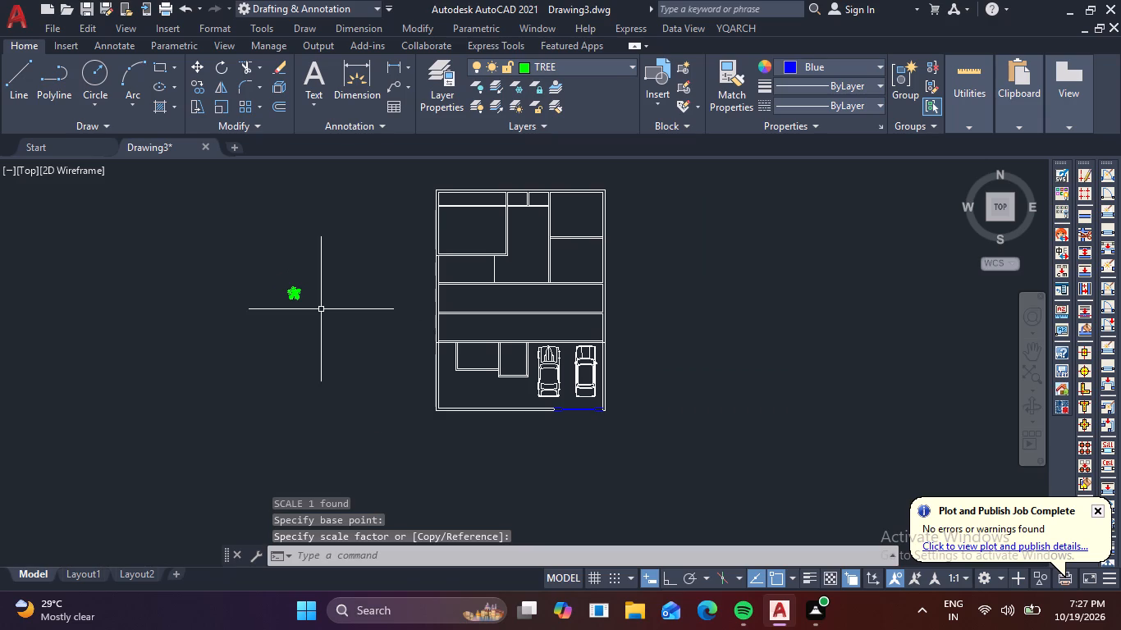
{"action": "scroll", "coordinate": [320, 308], "scroll_direction": "up", "scroll_amount": 1}
{"action": "left_click", "coordinate": [274, 285]}
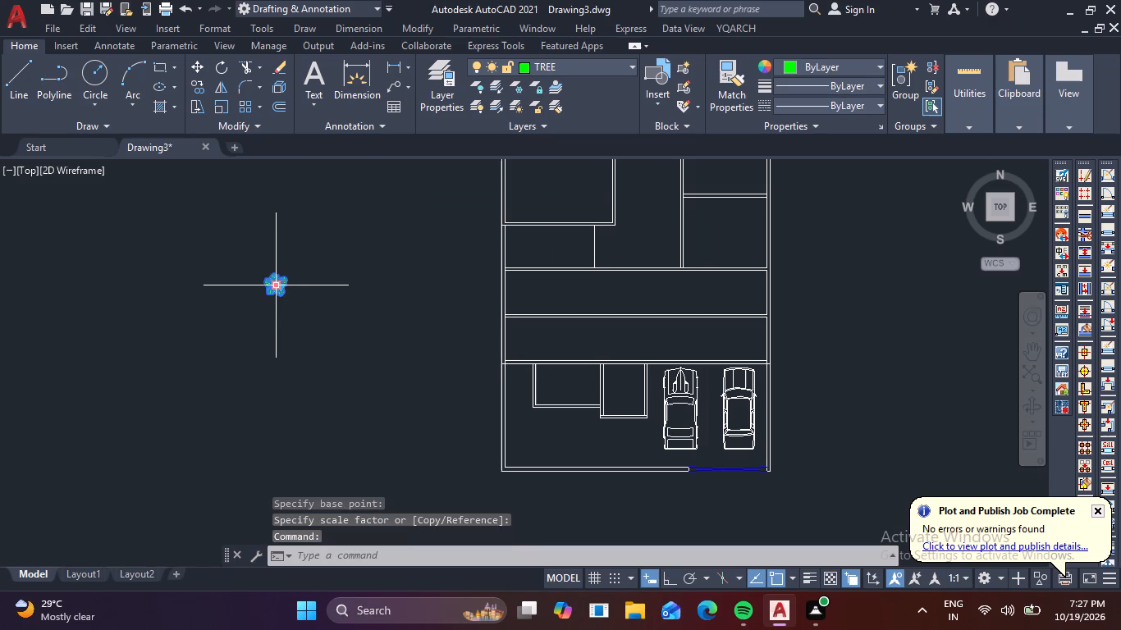
{"action": "key", "text": "m"}
{"action": "key", "text": "space"}
{"action": "left_click", "coordinate": [274, 285]}
{"action": "scroll", "coordinate": [528, 407], "scroll_direction": "up", "scroll_amount": 4}
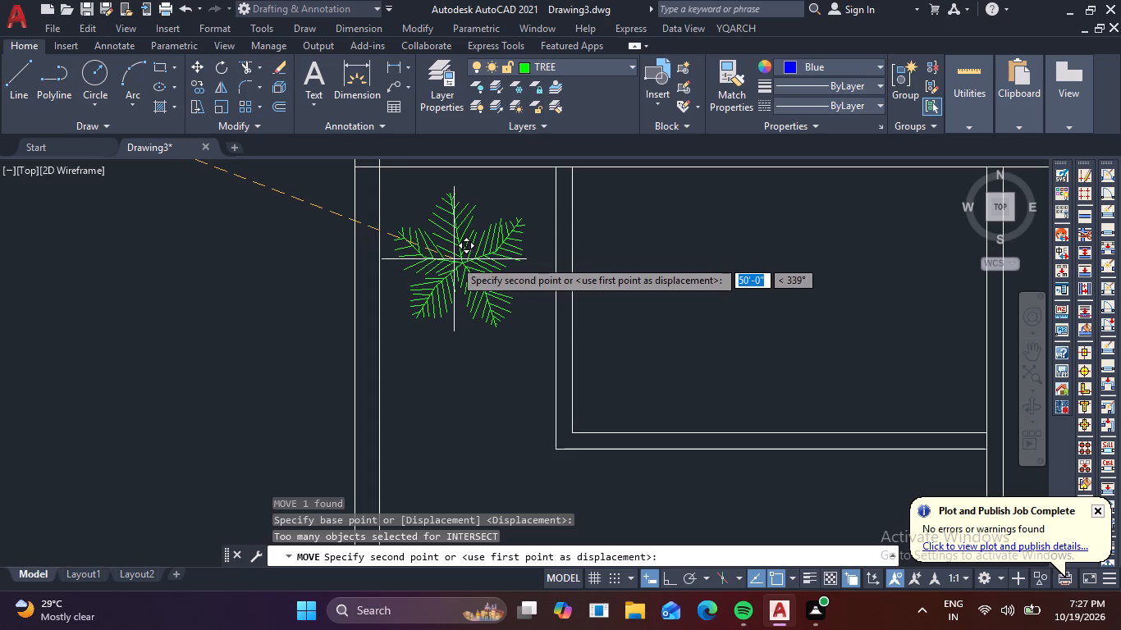
{"action": "scroll", "coordinate": [446, 257], "scroll_direction": "up", "scroll_amount": 1}
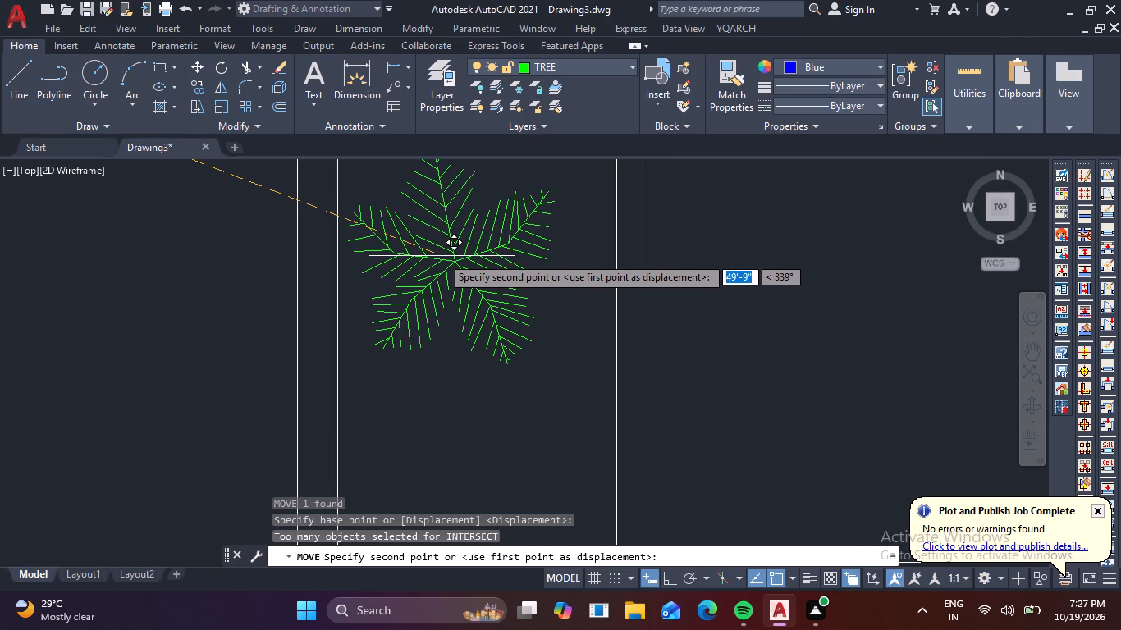
{"action": "left_click", "coordinate": [442, 256]}
Scale the tree up slightly from its upper-left frond tip so it fills the strip's width.
{"action": "left_click", "coordinate": [433, 258]}
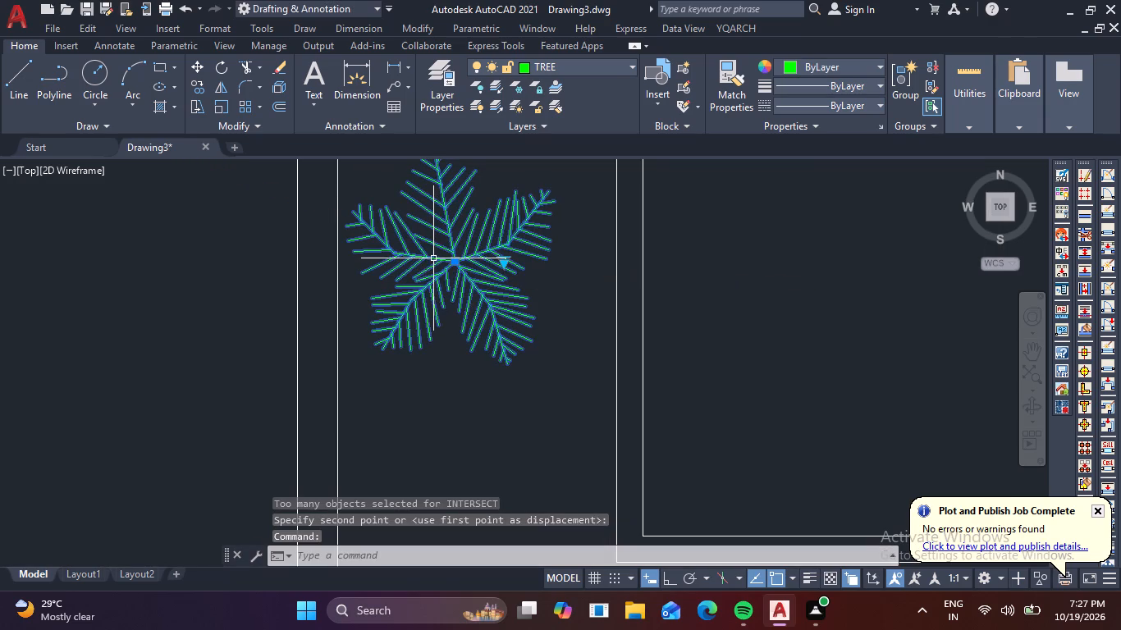
{"action": "type", "text": "SC"}
{"action": "key", "text": "space"}
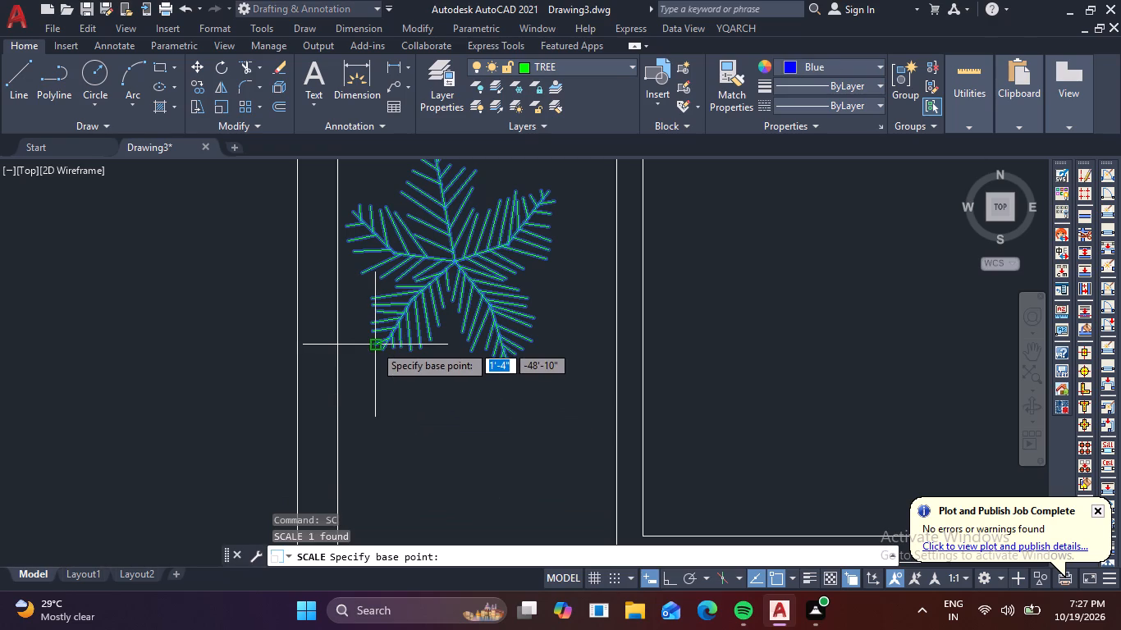
{"action": "middle_click_drag", "start_coordinate": [387, 296], "coordinate": [400, 396]}
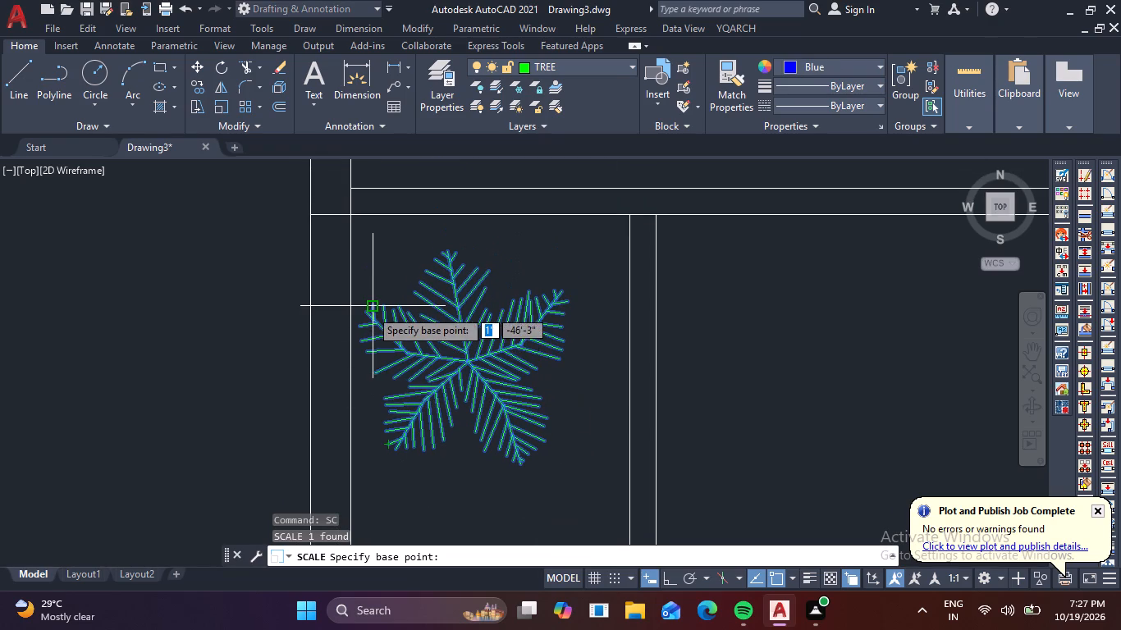
{"action": "left_click", "coordinate": [364, 313]}
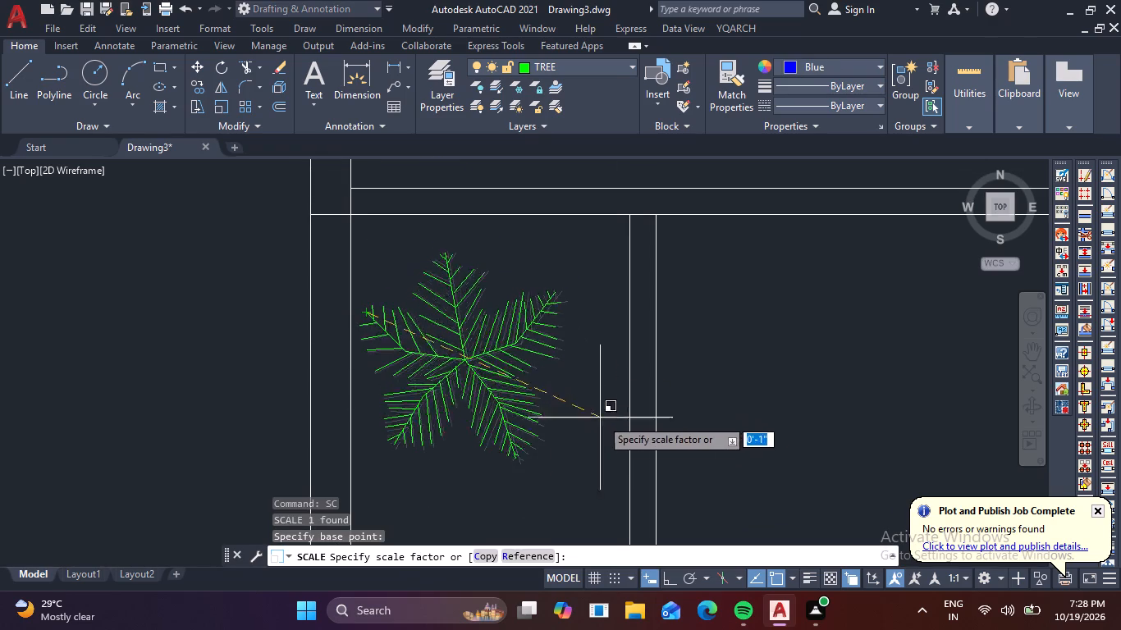
{"action": "left_click", "coordinate": [690, 406]}
Copy the tree down along the left outer wall, about 5'-8" below the original and again at the plan's lower-left corner.
{"action": "left_click", "coordinate": [506, 393]}
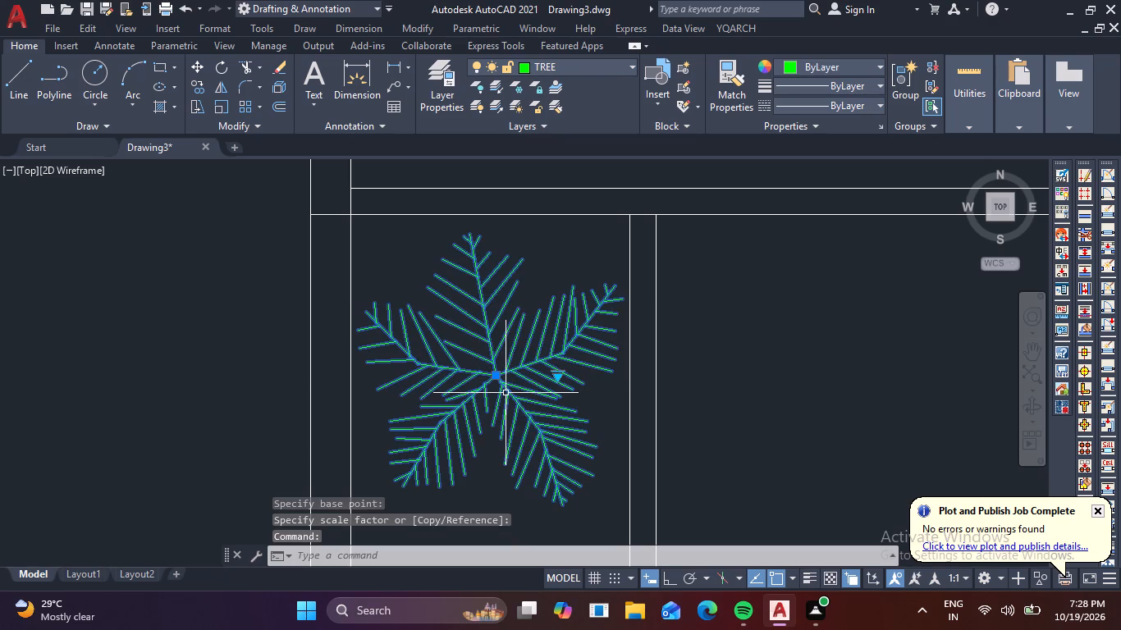
{"action": "type", "text": "CO"}
{"action": "key", "text": "space"}
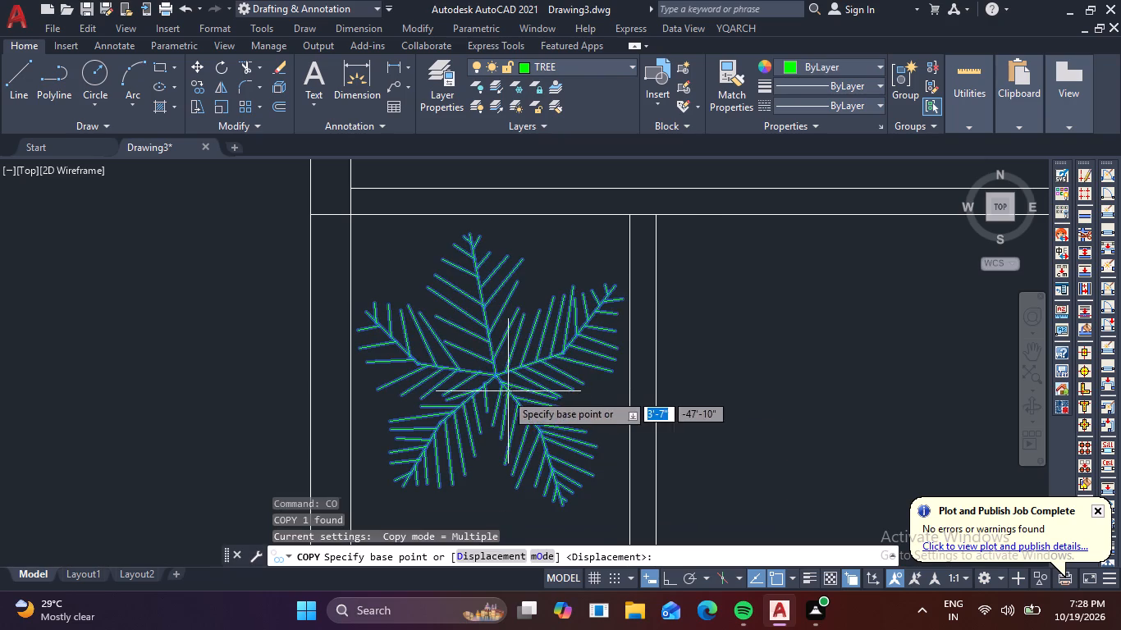
{"action": "left_click", "coordinate": [494, 371]}
{"action": "scroll", "coordinate": [501, 479], "scroll_direction": "down", "scroll_amount": 1}
{"action": "middle_click_drag", "start_coordinate": [501, 479], "coordinate": [527, 343]}
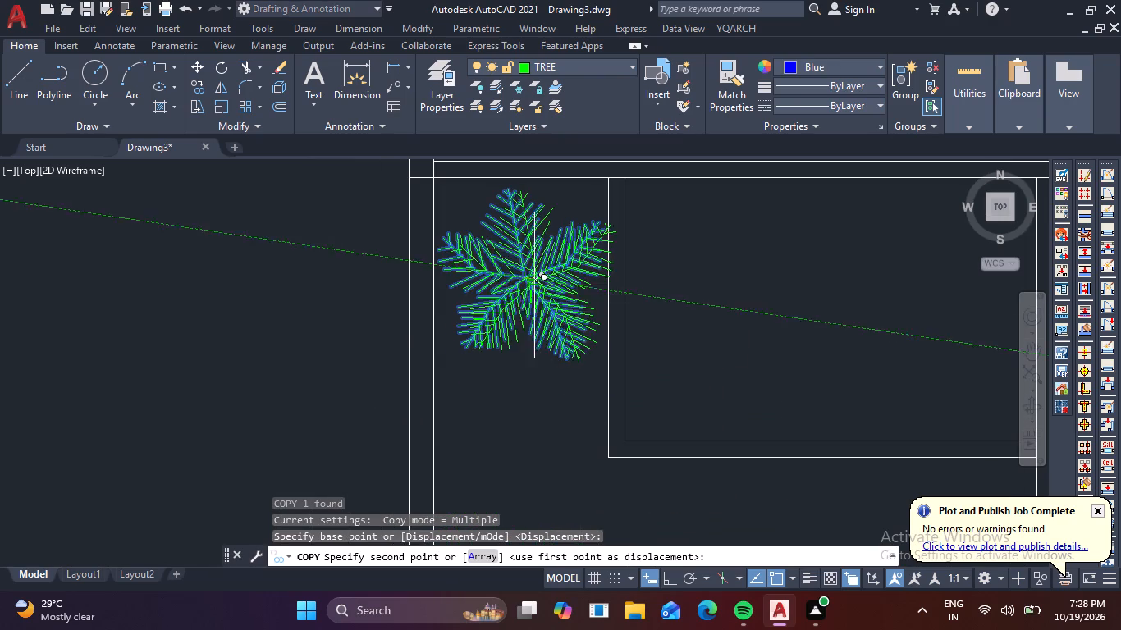
{"action": "middle_click_drag", "start_coordinate": [517, 450], "coordinate": [560, 354]}
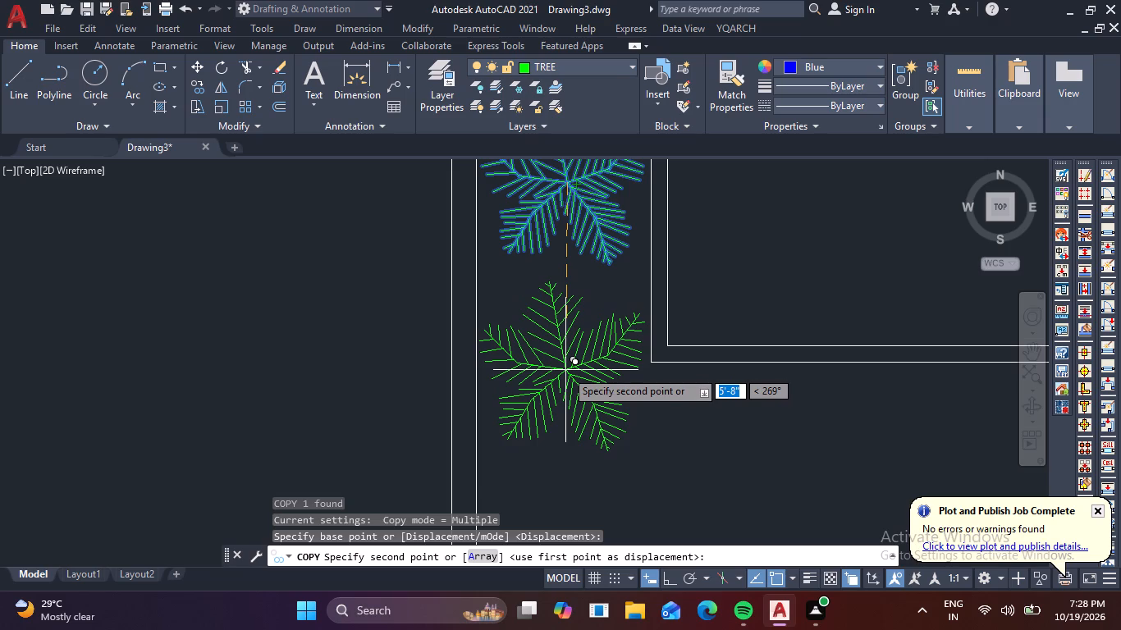
{"action": "left_click", "coordinate": [565, 370]}
{"action": "scroll", "coordinate": [566, 436], "scroll_direction": "down", "scroll_amount": 2}
{"action": "middle_click_drag", "start_coordinate": [580, 418], "coordinate": [609, 305]}
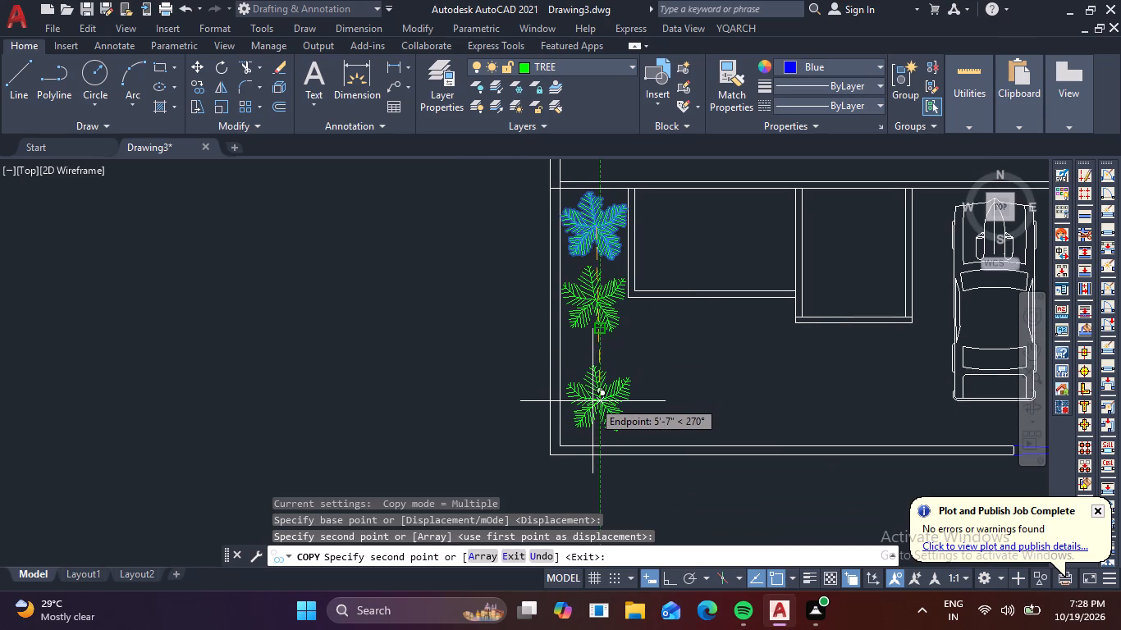
{"action": "left_click", "coordinate": [593, 410]}
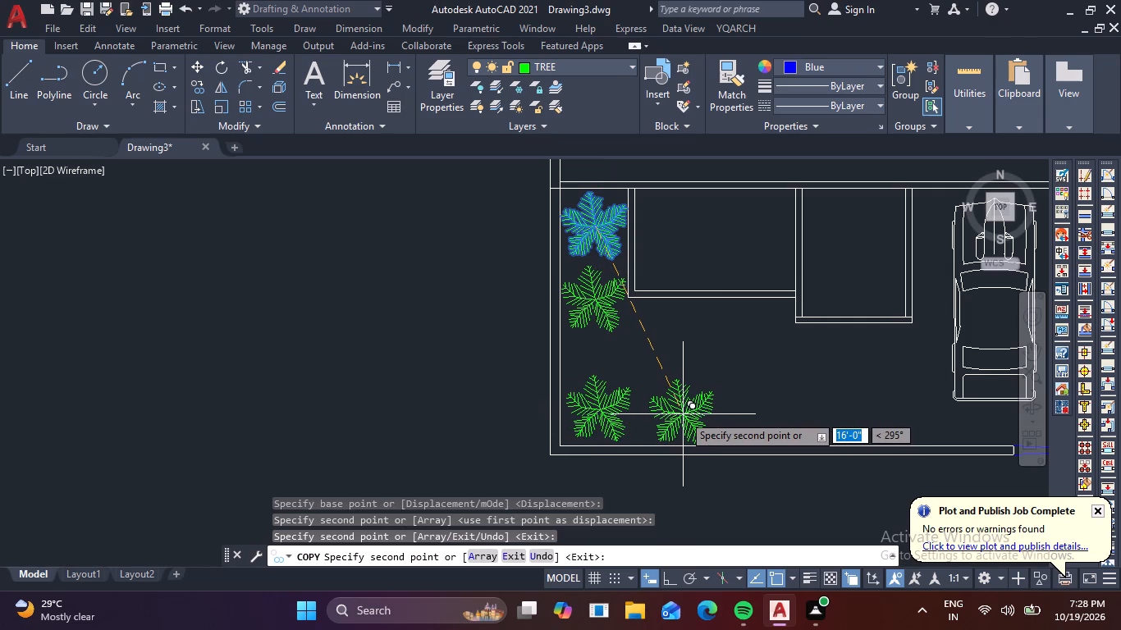
Place four more copies of the tree in a row along the bottom wall, from the corner tree toward the parked car.
{"action": "left_click", "coordinate": [683, 414]}
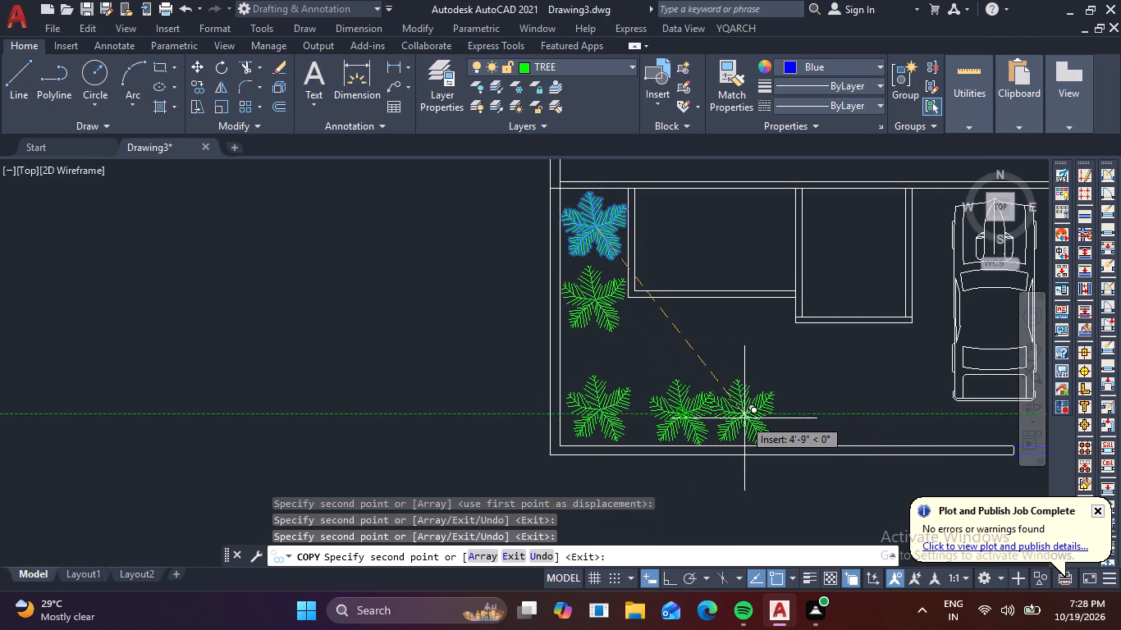
{"action": "left_click", "coordinate": [767, 413]}
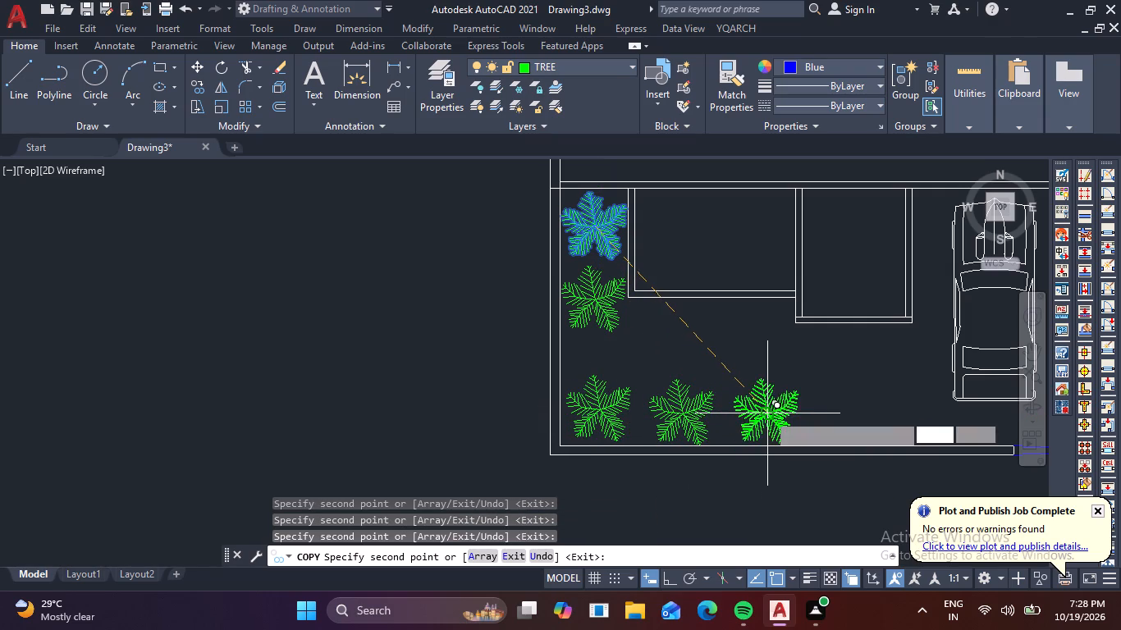
{"action": "left_click", "coordinate": [847, 418]}
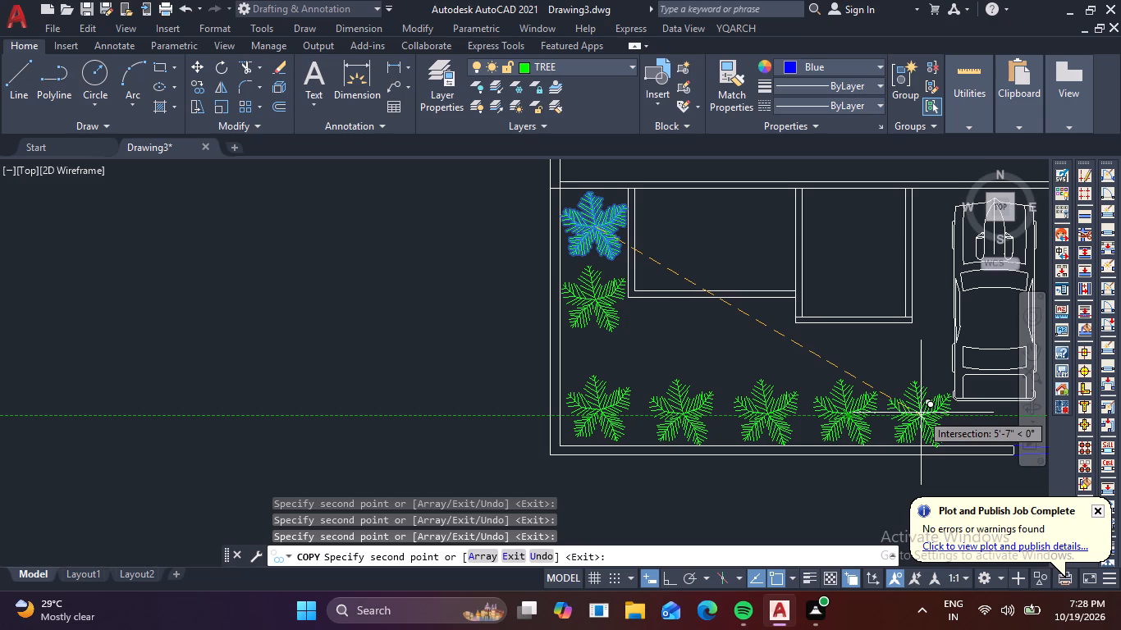
{"action": "left_click", "coordinate": [921, 413]}
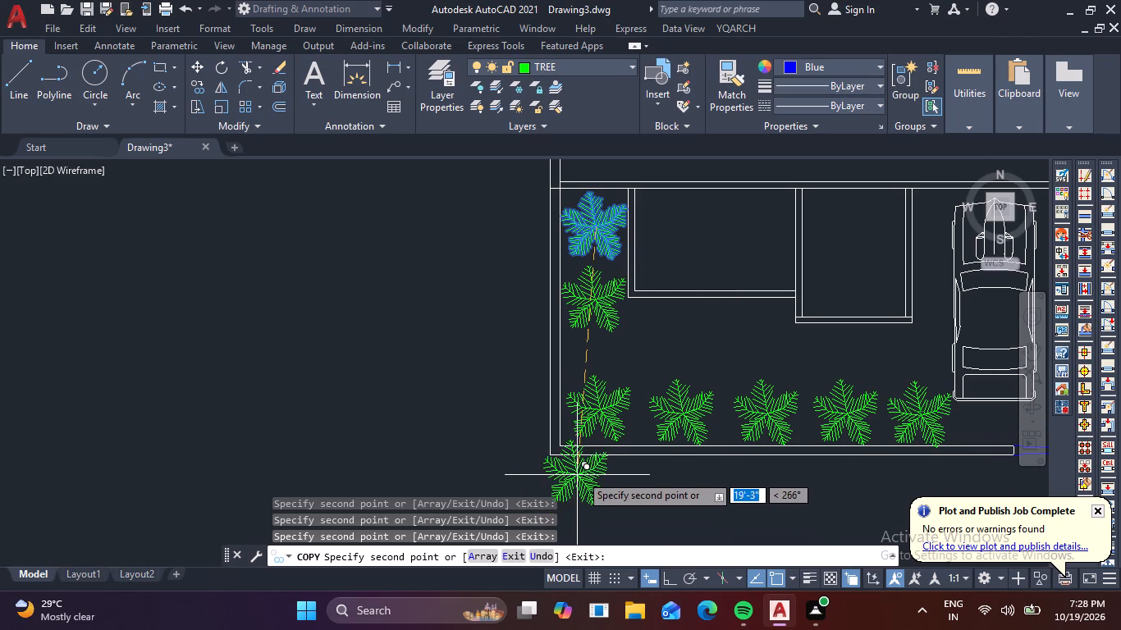
{"action": "key", "text": "grave"}
{"action": "key", "text": "grave"}
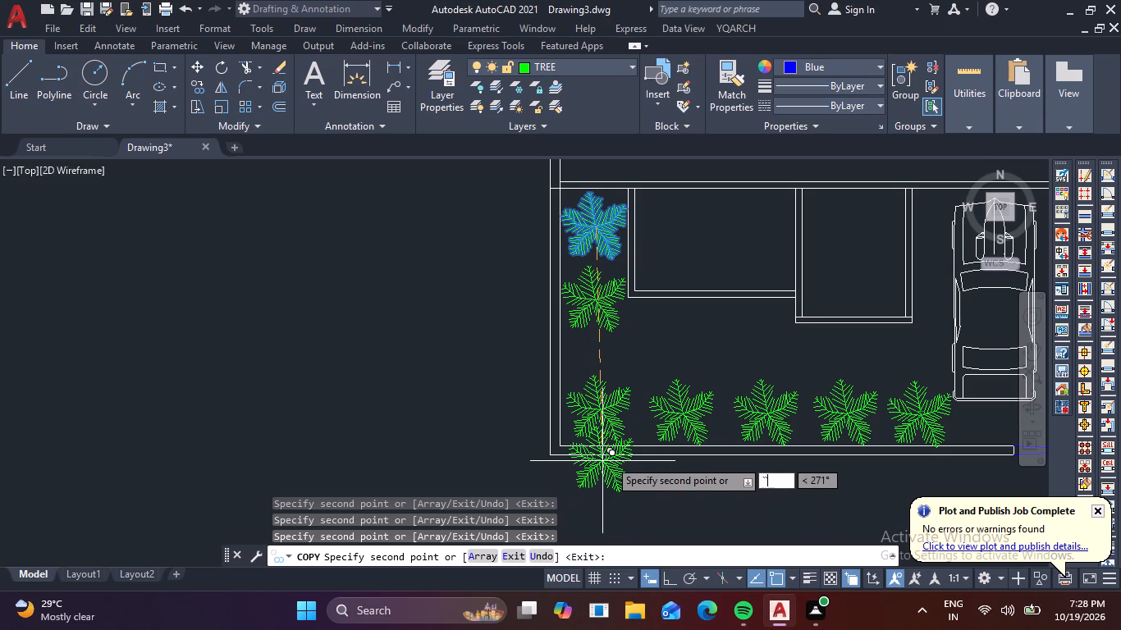
{"action": "key", "text": "Escape"}
Move the second tree of the bottom row slightly left, closer to the corner tree.
{"action": "scroll", "coordinate": [662, 431], "scroll_direction": "up", "scroll_amount": 2}
{"action": "left_click", "coordinate": [670, 405]}
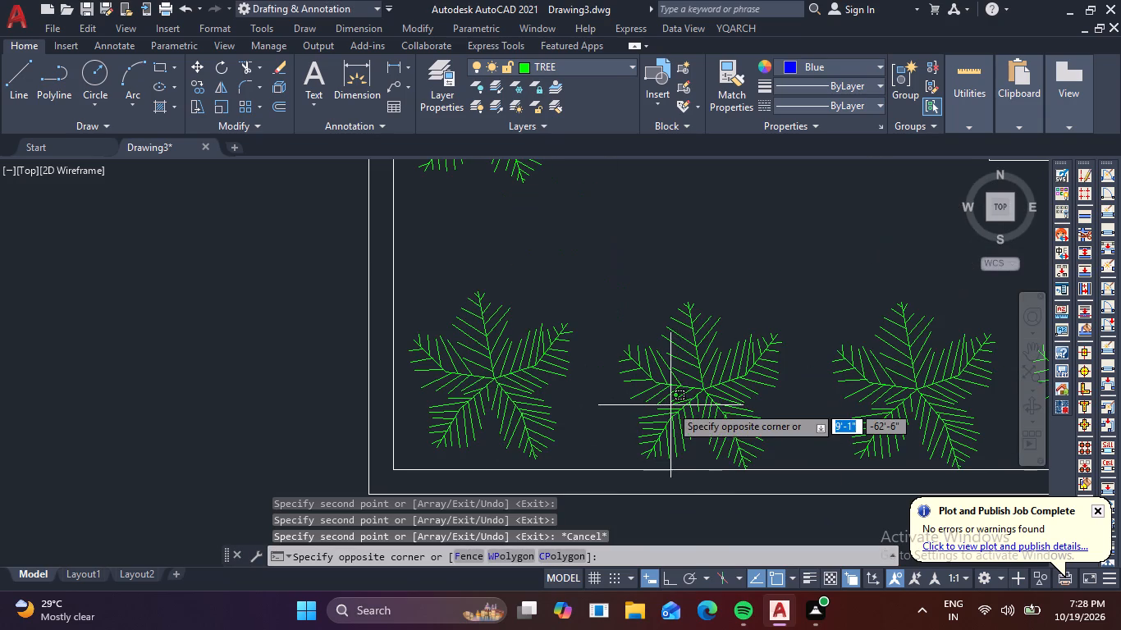
{"action": "left_click", "coordinate": [702, 382]}
{"action": "left_click", "coordinate": [760, 413]}
{"action": "left_click", "coordinate": [718, 370]}
{"action": "type", "text": "M"}
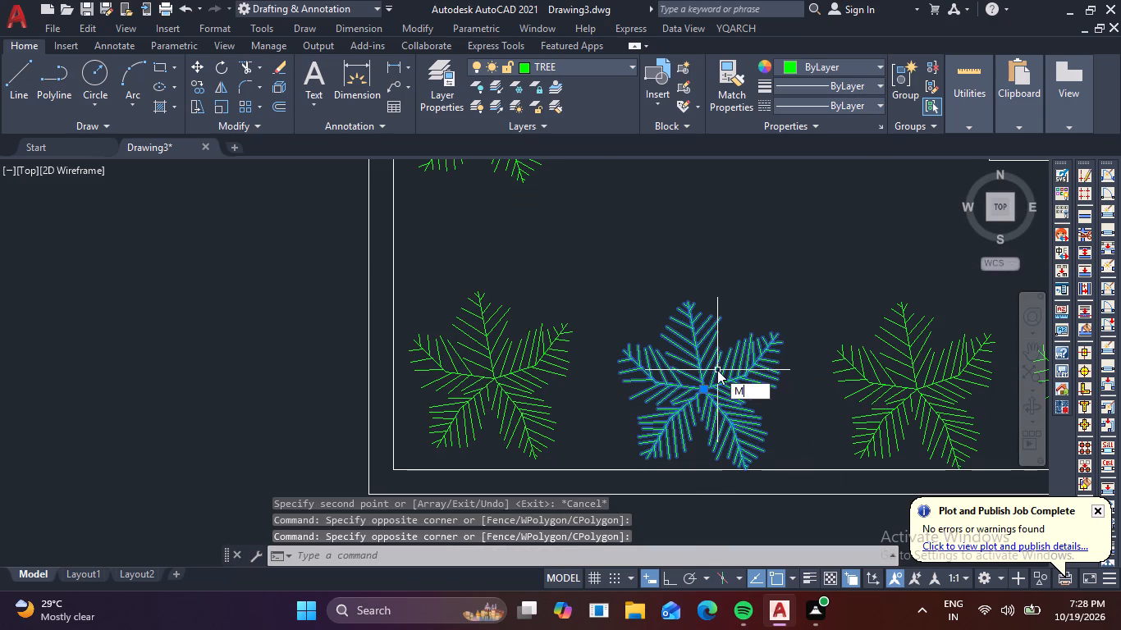
{"action": "key", "text": "space"}
{"action": "left_click", "coordinate": [692, 386]}
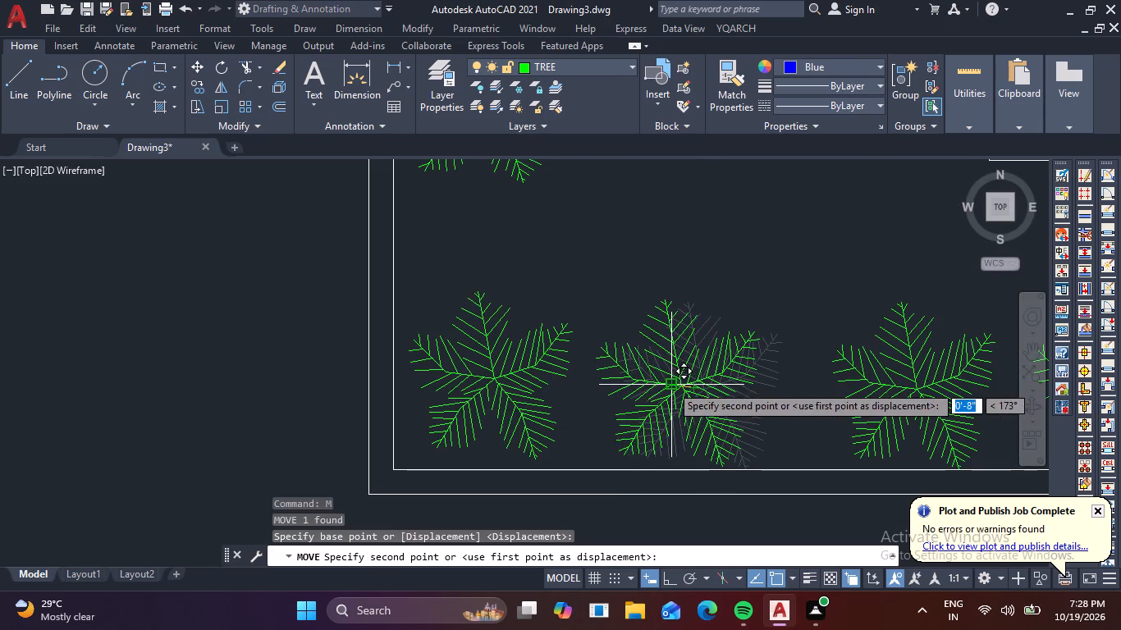
{"action": "left_click", "coordinate": [666, 386]}
Move the third tree of the bottom row left, closer to the second one.
{"action": "scroll", "coordinate": [835, 399], "scroll_direction": "down", "scroll_amount": 2}
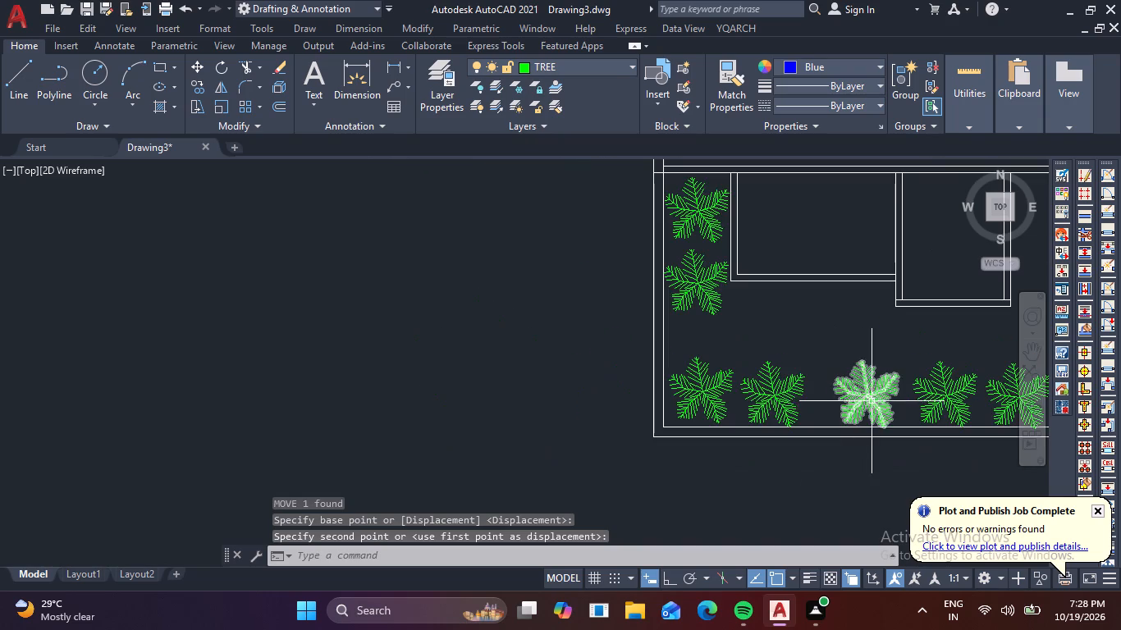
{"action": "scroll", "coordinate": [872, 400], "scroll_direction": "up", "scroll_amount": 1}
{"action": "middle_click", "coordinate": [872, 400]}
{"action": "left_click", "coordinate": [868, 398]}
{"action": "type", "text": "M"}
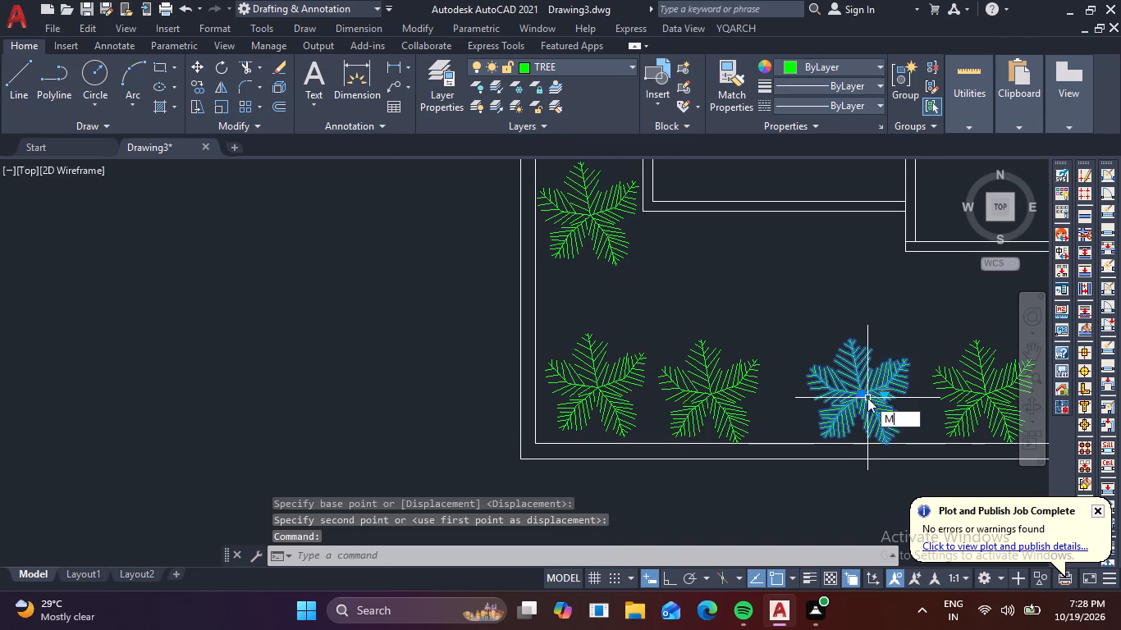
{"action": "key", "text": "space"}
{"action": "left_click", "coordinate": [867, 398]}
{"action": "left_click", "coordinate": [830, 398]}
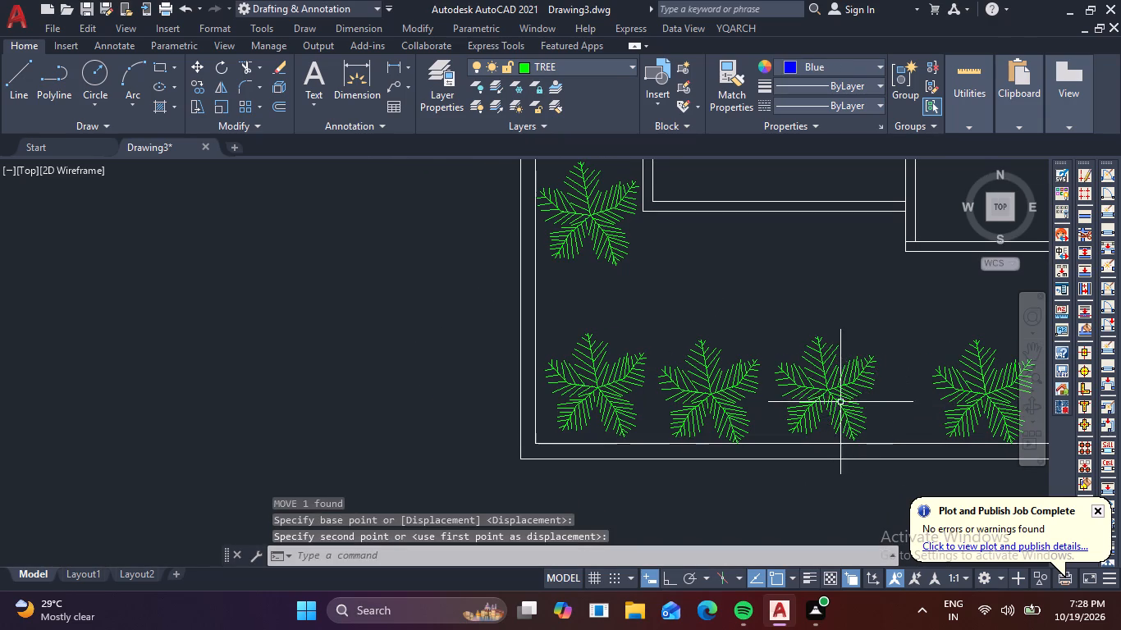
Move the fourth tree of the bottom row about 2'-8" left, next to the third one.
{"action": "middle_click_drag", "start_coordinate": [898, 409], "coordinate": [788, 415]}
{"action": "left_click", "coordinate": [900, 399]}
{"action": "type", "text": "M"}
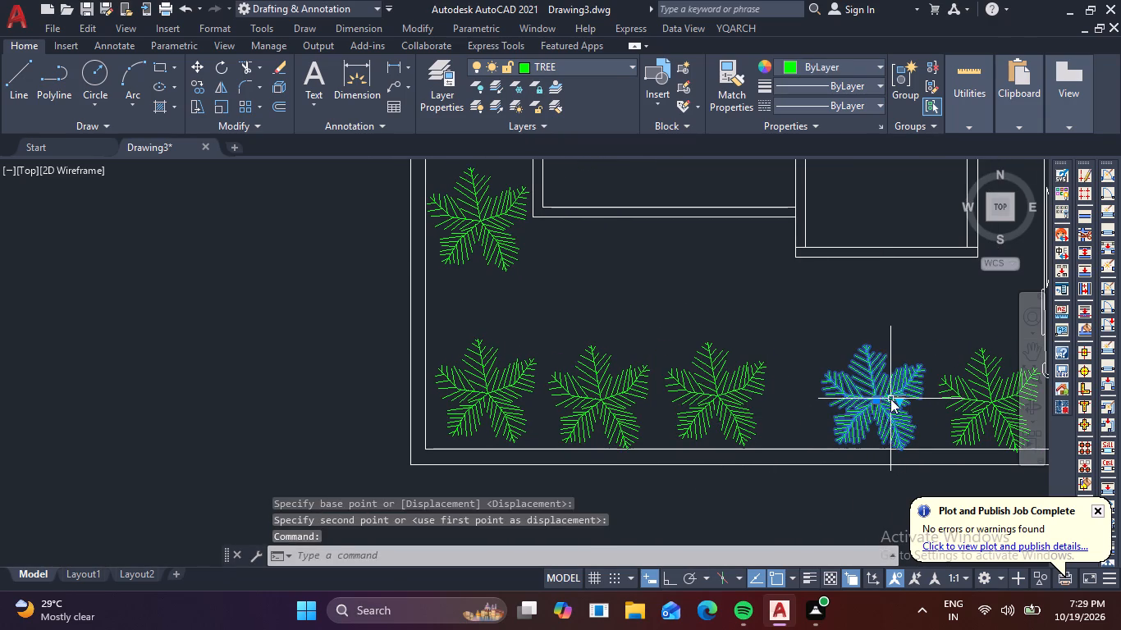
{"action": "key", "text": "space"}
{"action": "left_click", "coordinate": [890, 399]}
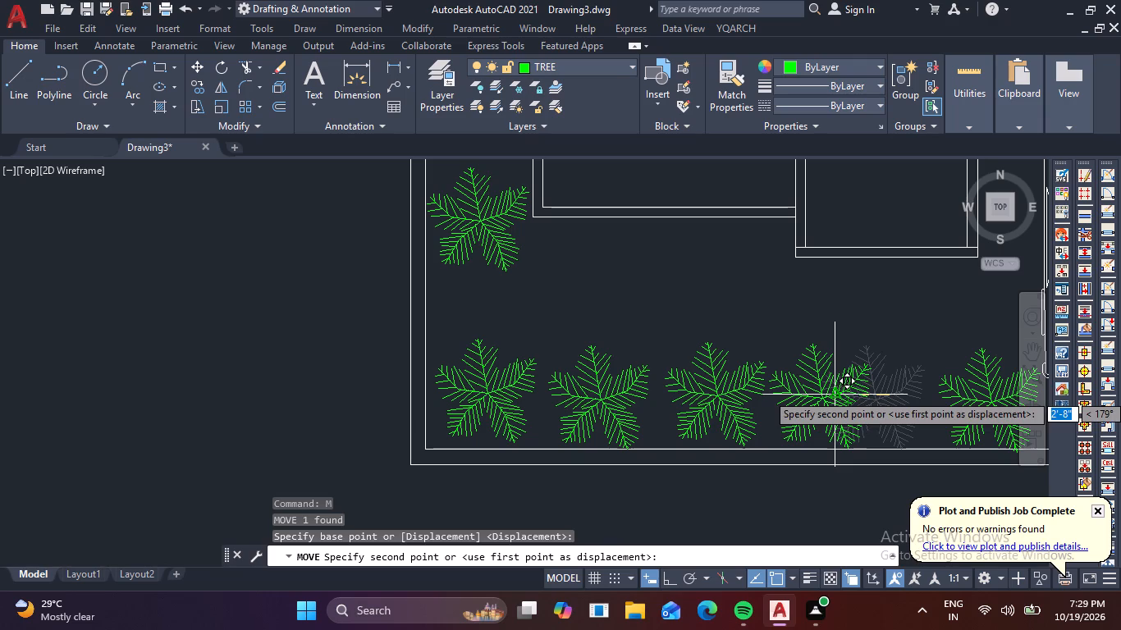
{"action": "left_click", "coordinate": [835, 393]}
Move the fifth tree of the bottom row left, away from the parked car and next to the fourth tree.
{"action": "middle_click_drag", "start_coordinate": [881, 401], "coordinate": [798, 403]}
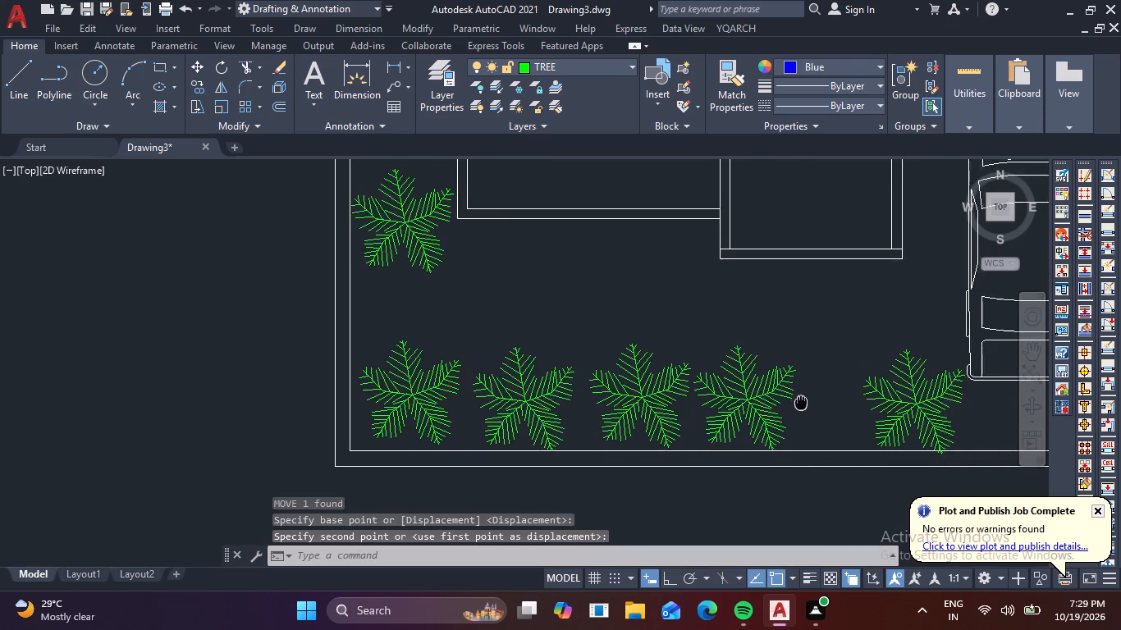
{"action": "middle_click_drag", "start_coordinate": [798, 403], "coordinate": [708, 404]}
{"action": "left_click", "coordinate": [798, 405]}
{"action": "type", "text": "M"}
{"action": "key", "text": "space"}
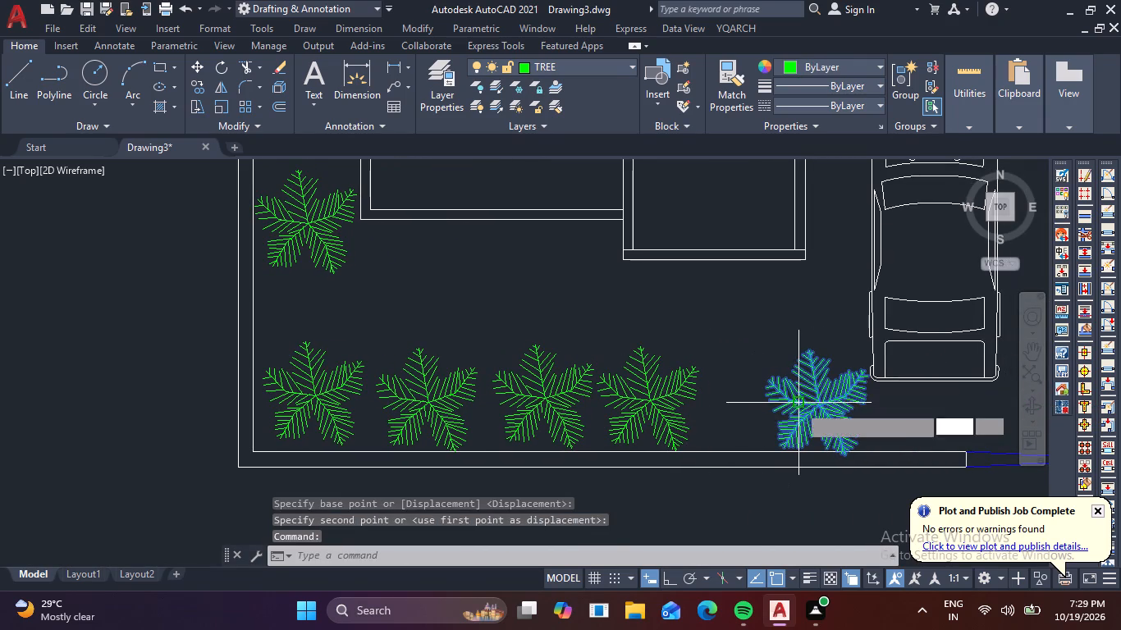
{"action": "left_click", "coordinate": [798, 405]}
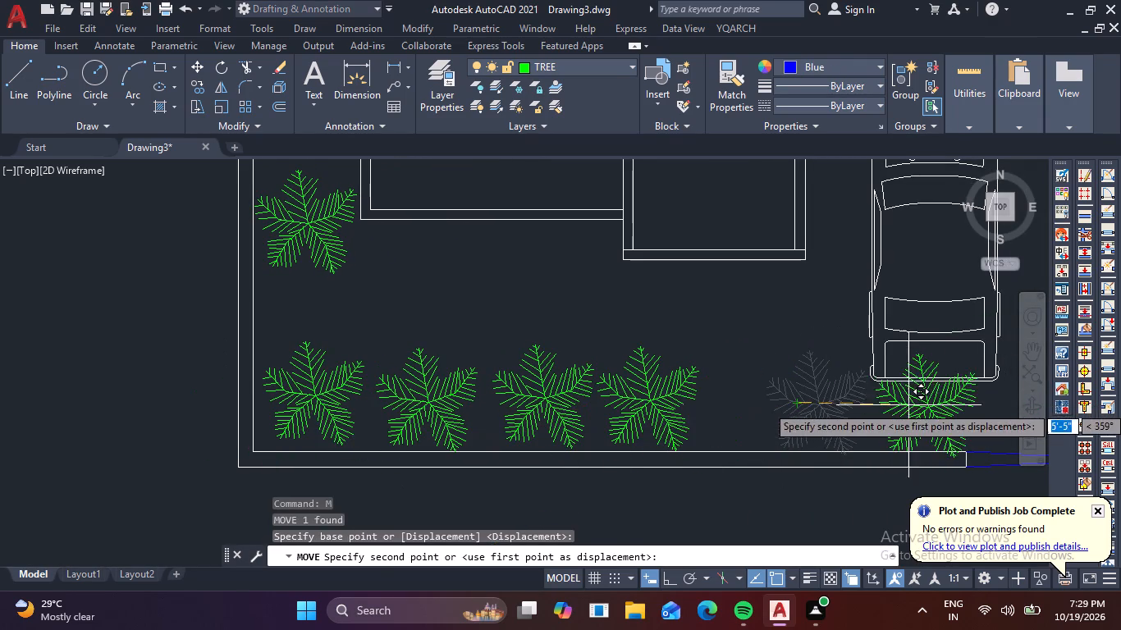
{"action": "scroll", "coordinate": [748, 399], "scroll_direction": "up", "scroll_amount": 1}
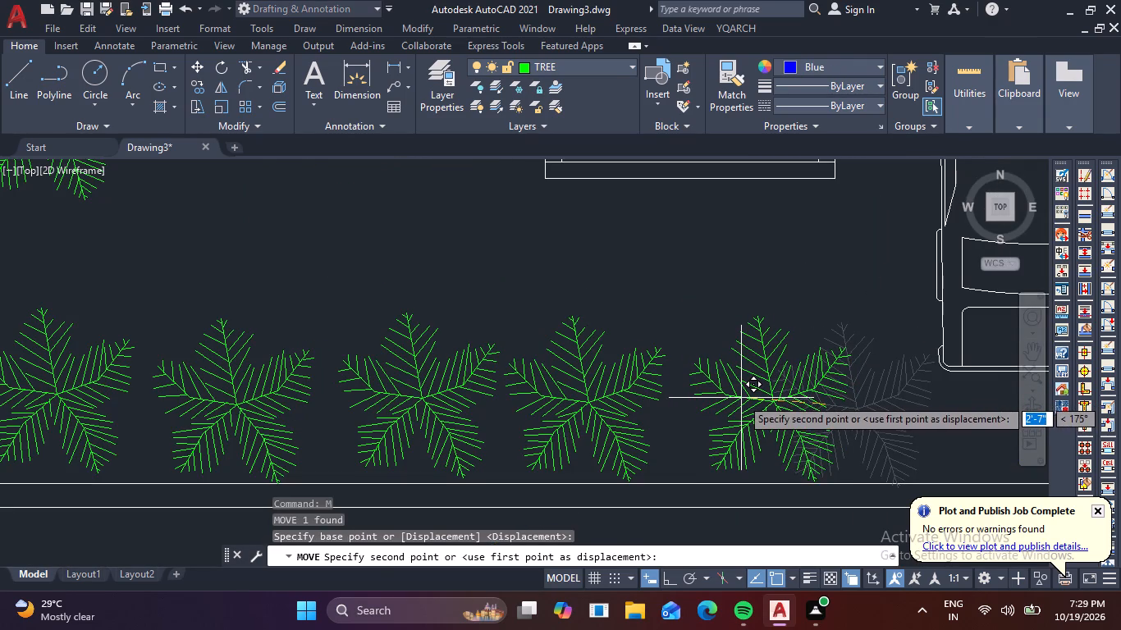
{"action": "left_click", "coordinate": [735, 393]}
Move the lower tree of the left wall's pair about 1'-11" down, toward the corner tree.
{"action": "scroll", "coordinate": [729, 393], "scroll_direction": "down", "scroll_amount": 2}
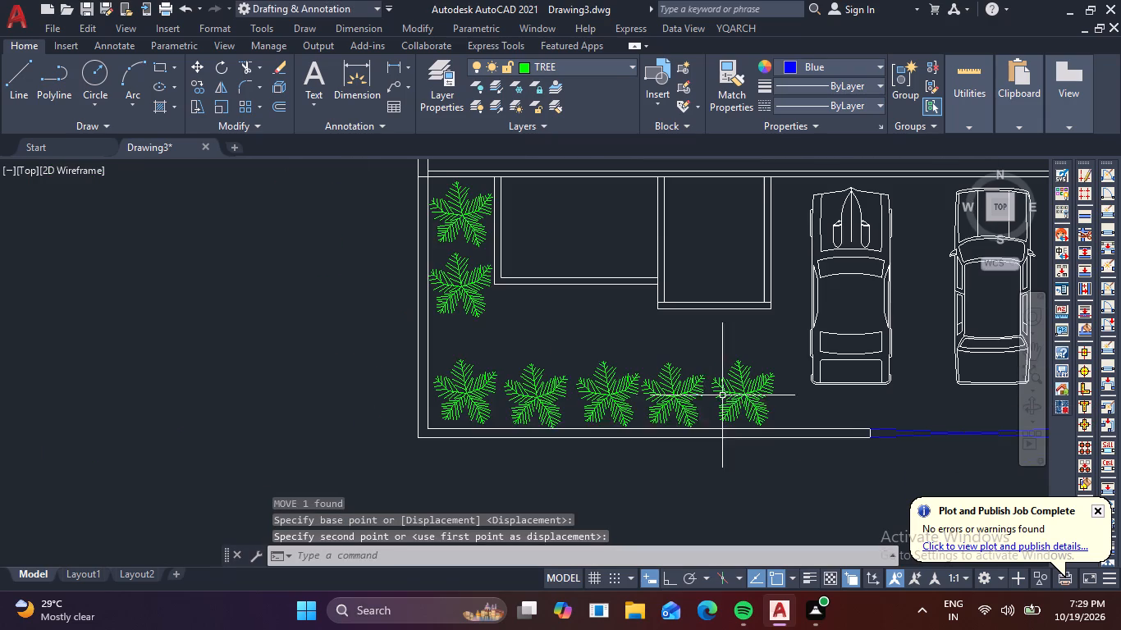
{"action": "middle_click_drag", "start_coordinate": [486, 356], "coordinate": [515, 395]}
{"action": "left_click", "coordinate": [501, 345]}
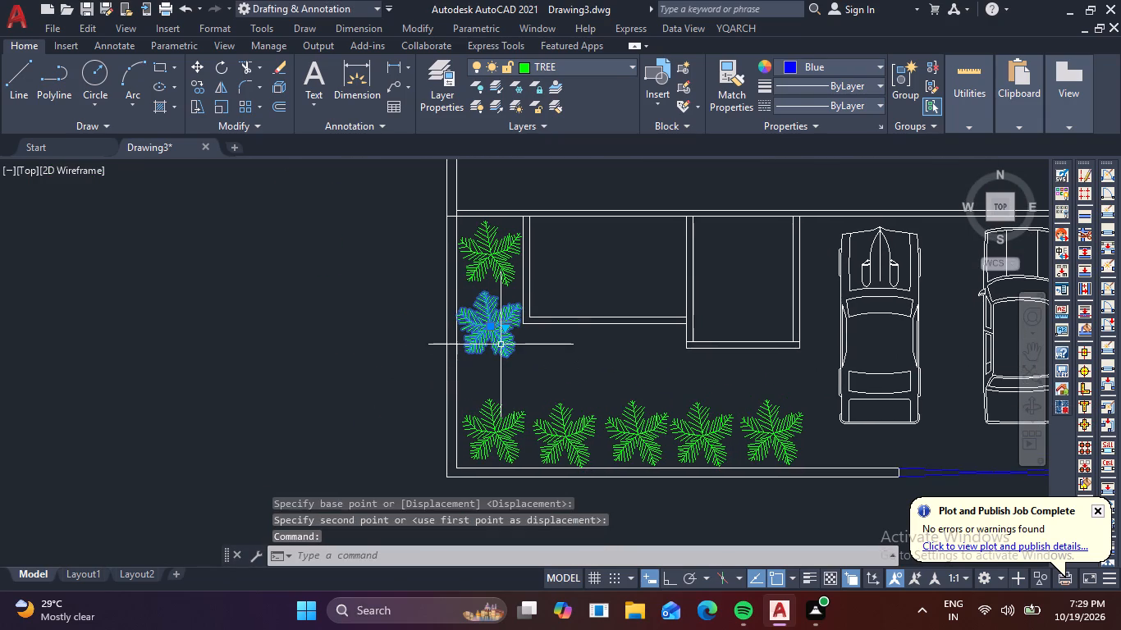
{"action": "type", "text": "M"}
{"action": "key", "text": "space"}
{"action": "left_click", "coordinate": [501, 345]}
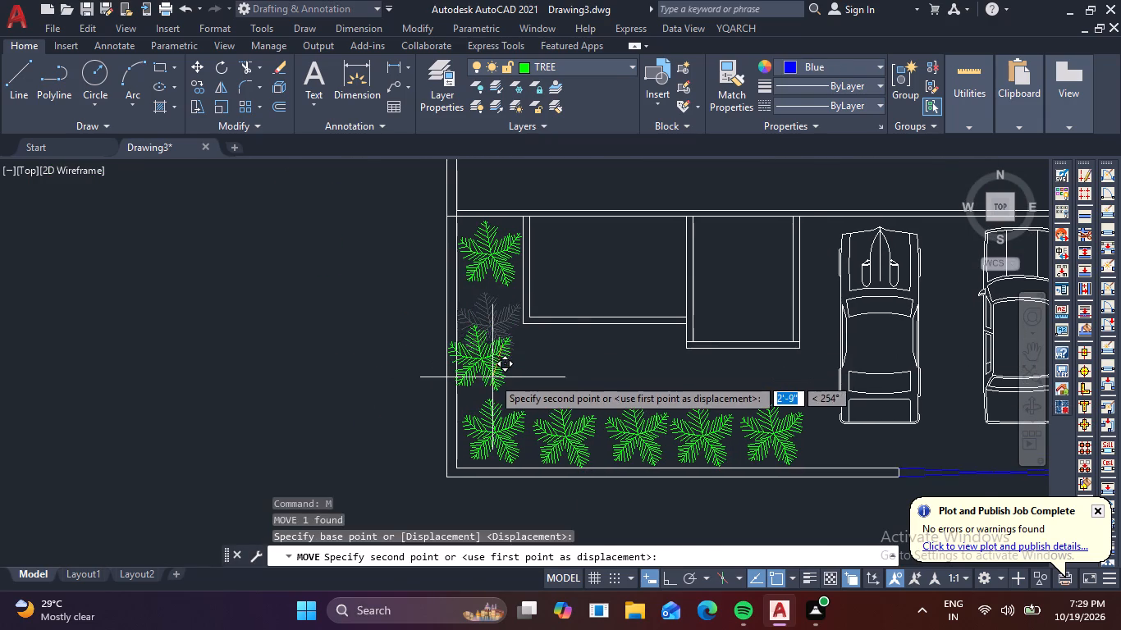
{"action": "scroll", "coordinate": [493, 376], "scroll_direction": "up", "scroll_amount": 2}
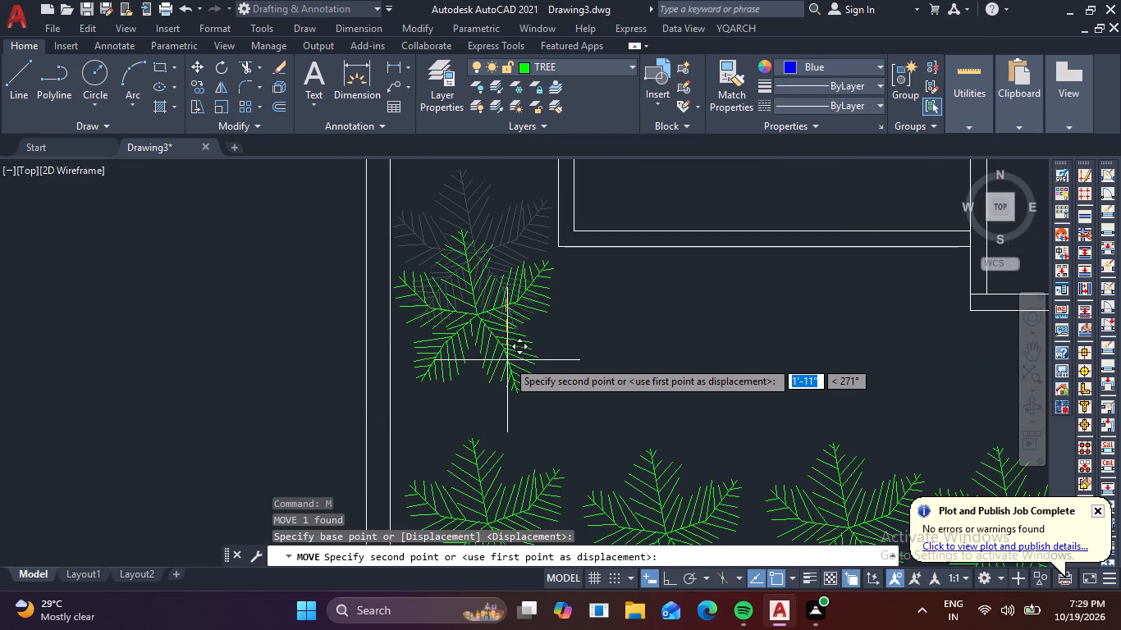
{"action": "left_click", "coordinate": [508, 361]}
Move the upper tree along the left wall slightly down, closer to the tree below it.
{"action": "scroll", "coordinate": [508, 361], "scroll_direction": "down", "scroll_amount": 1}
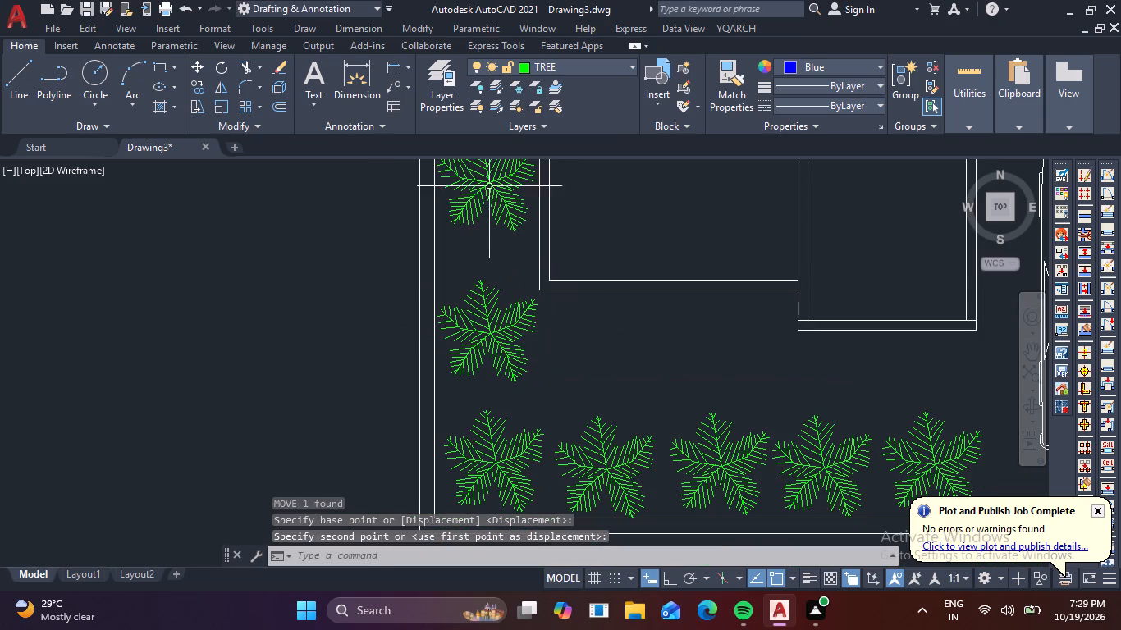
{"action": "middle_click_drag", "start_coordinate": [503, 279], "coordinate": [513, 324]}
{"action": "left_click", "coordinate": [502, 242]}
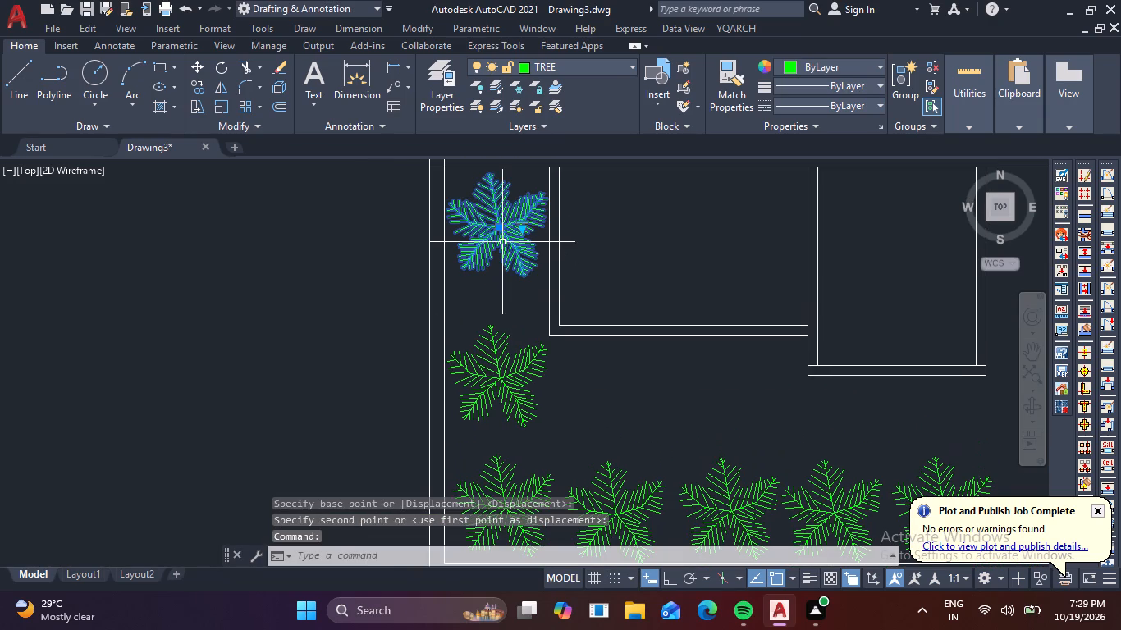
{"action": "type", "text": "M"}
{"action": "key", "text": "space"}
{"action": "left_click", "coordinate": [502, 242]}
{"action": "scroll", "coordinate": [498, 263], "scroll_direction": "up", "scroll_amount": 2}
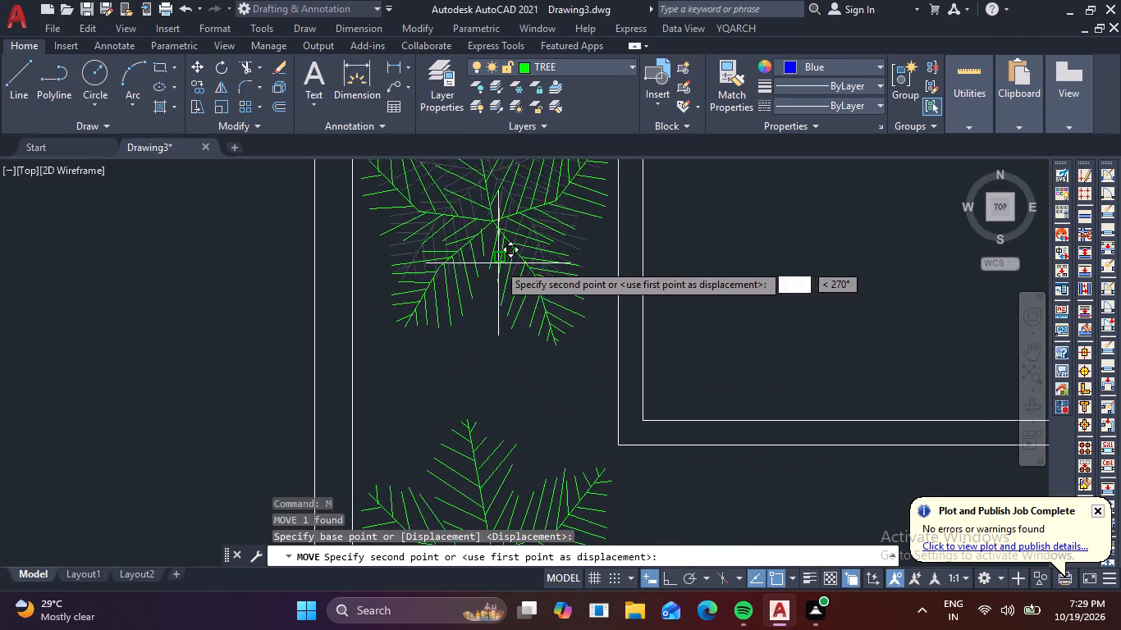
{"action": "middle_click_drag", "start_coordinate": [498, 276], "coordinate": [510, 374]}
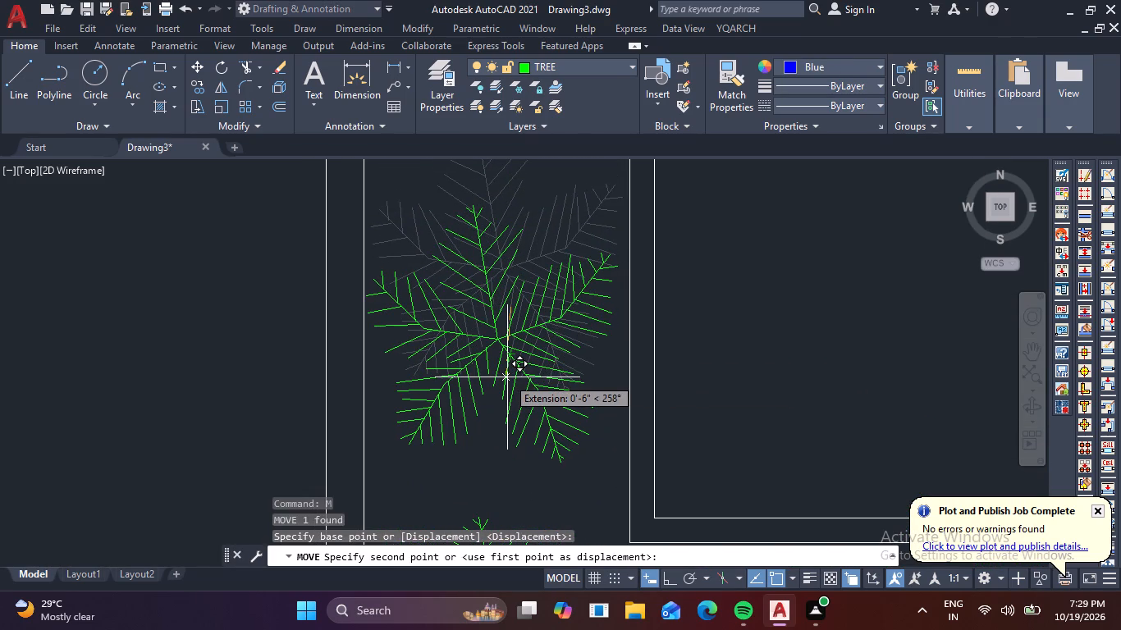
{"action": "left_click", "coordinate": [508, 381]}
Copy the second tree of the bottom row into the upper-left corner of the small room beside the parked cars.
{"action": "scroll", "coordinate": [508, 381], "scroll_direction": "down", "scroll_amount": 2}
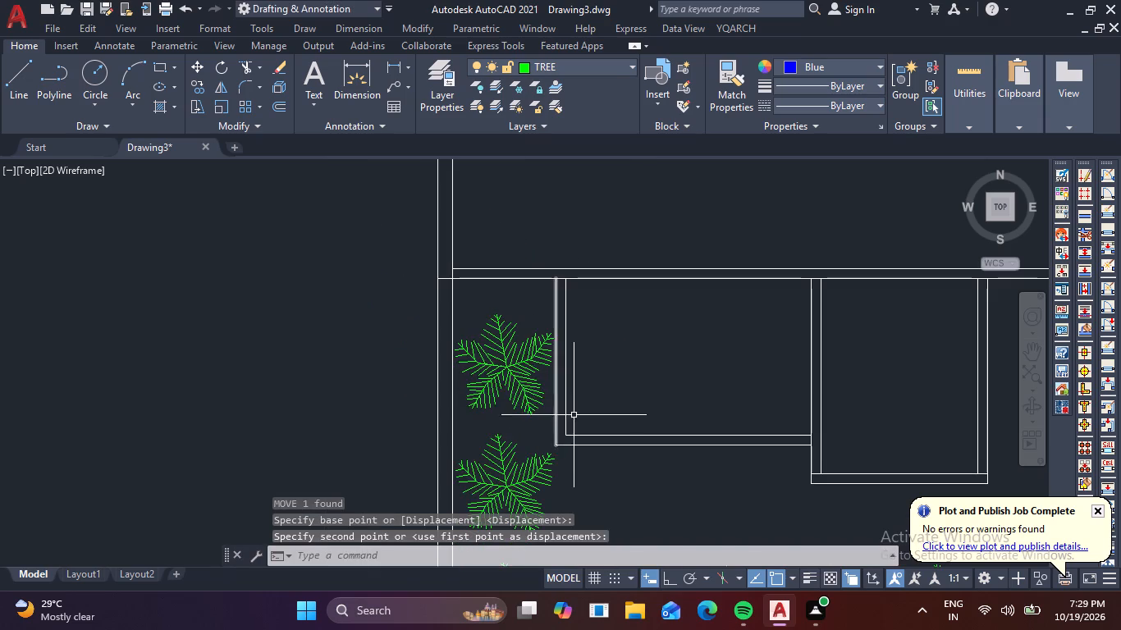
{"action": "middle_click_drag", "start_coordinate": [591, 375], "coordinate": [621, 291]}
{"action": "scroll", "coordinate": [643, 340], "scroll_direction": "down", "scroll_amount": 1}
{"action": "middle_click_drag", "start_coordinate": [721, 404], "coordinate": [709, 358]}
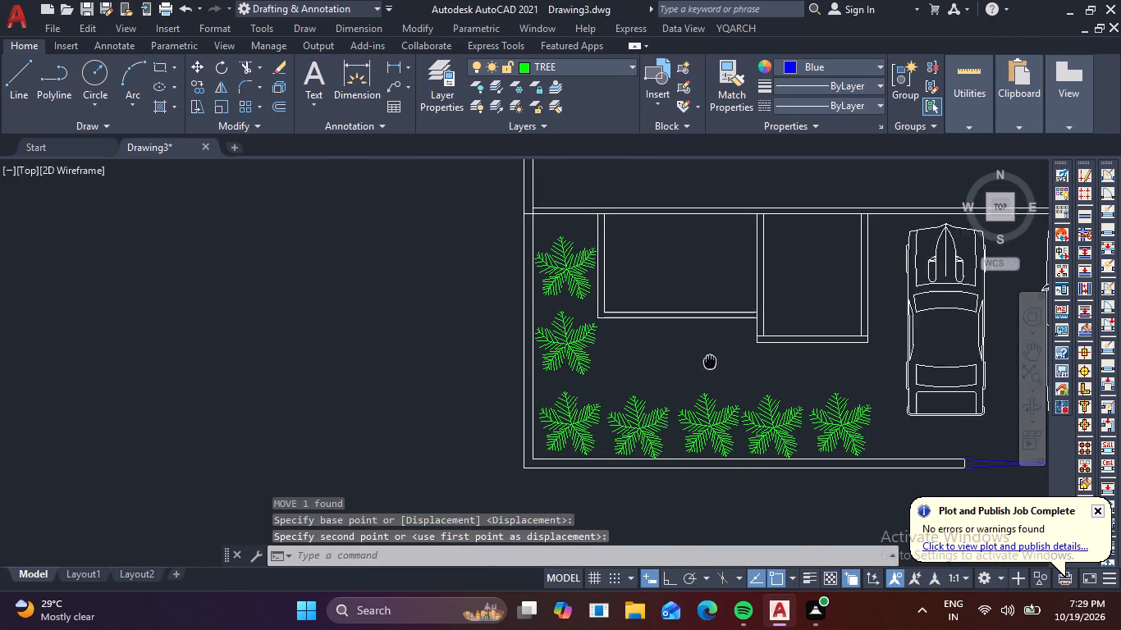
{"action": "middle_click_drag", "start_coordinate": [709, 358], "coordinate": [704, 345]}
{"action": "left_click", "coordinate": [649, 407]}
{"action": "key", "text": "c"}
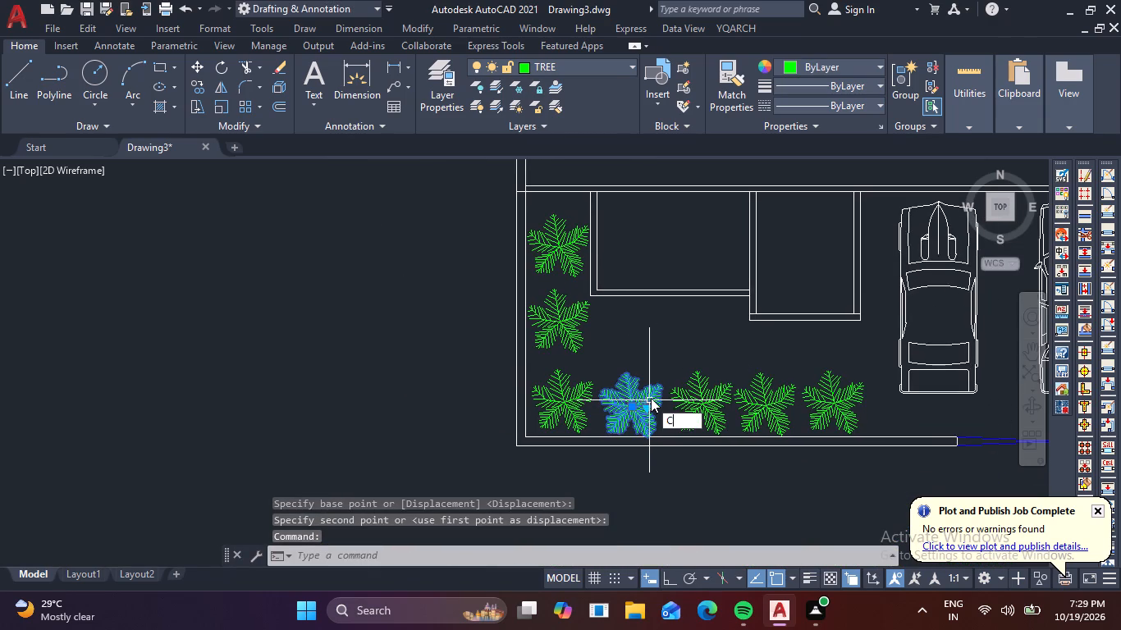
{"action": "key", "text": "o"}
{"action": "key", "text": "space"}
{"action": "left_click", "coordinate": [650, 395]}
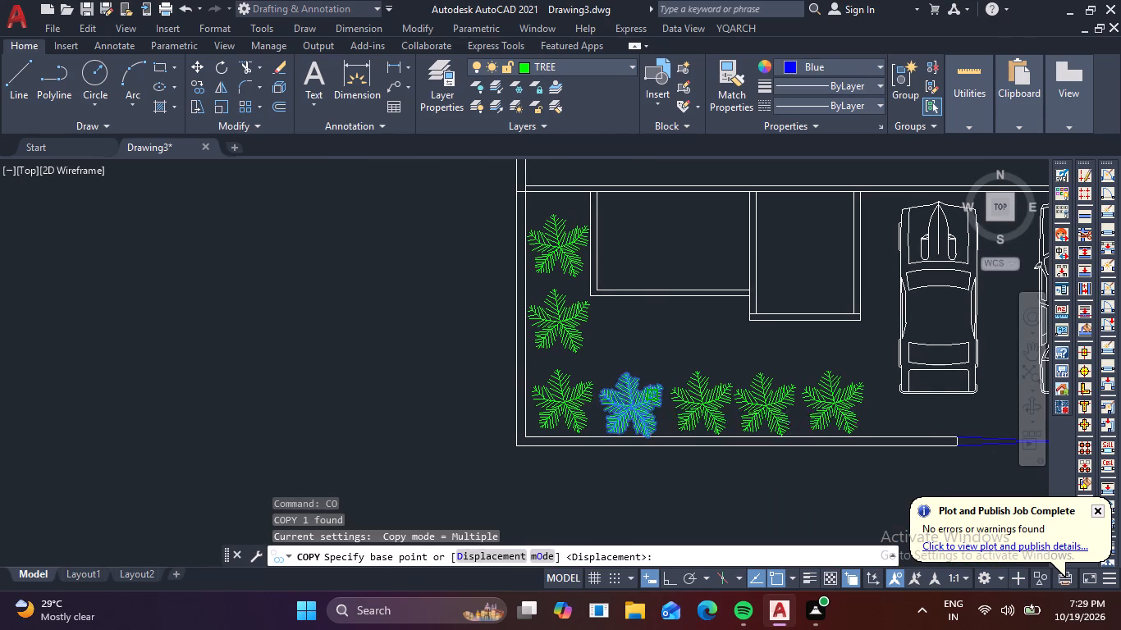
{"action": "middle_click_drag", "start_coordinate": [659, 259], "coordinate": [480, 383]}
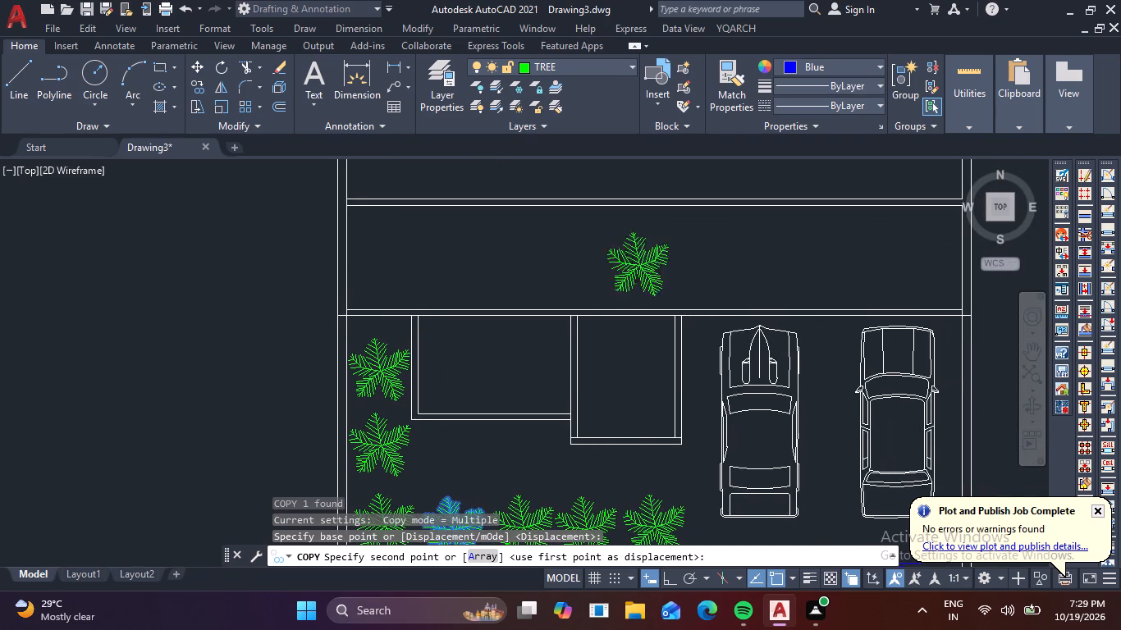
{"action": "scroll", "coordinate": [617, 337], "scroll_direction": "up", "scroll_amount": 2}
{"action": "left_click", "coordinate": [616, 336]}
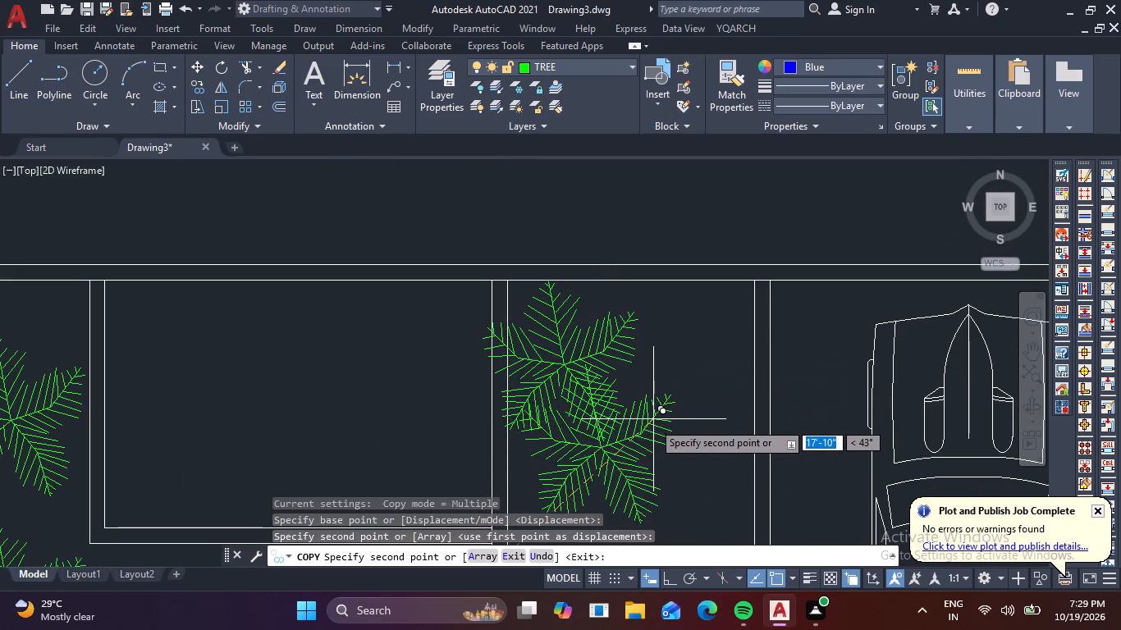
{"action": "key", "text": "Escape"}
Scale the copied tree in the small room down to a small plant, using a base point near its upper tip.
{"action": "left_click", "coordinate": [573, 376]}
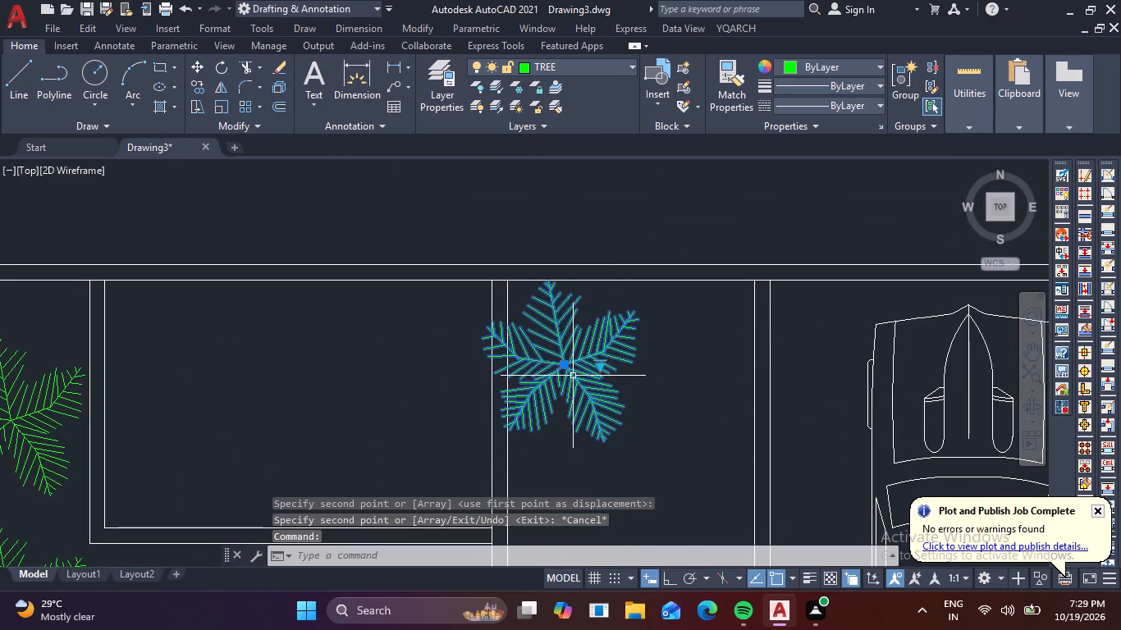
{"action": "type", "text": "SC"}
{"action": "key", "text": "space"}
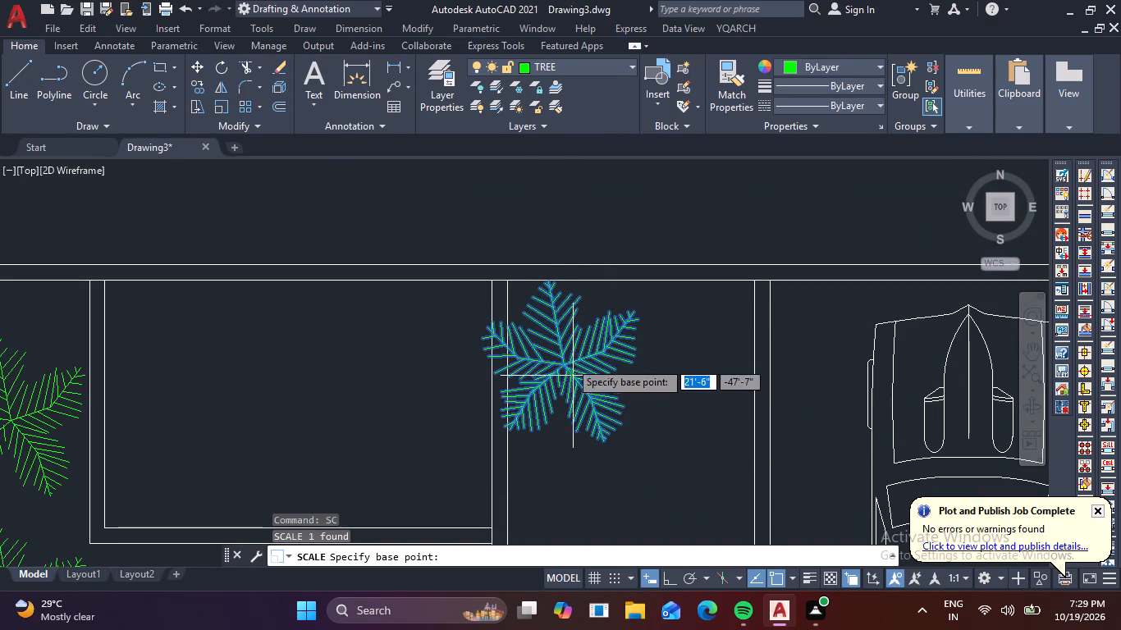
{"action": "left_click", "coordinate": [559, 299]}
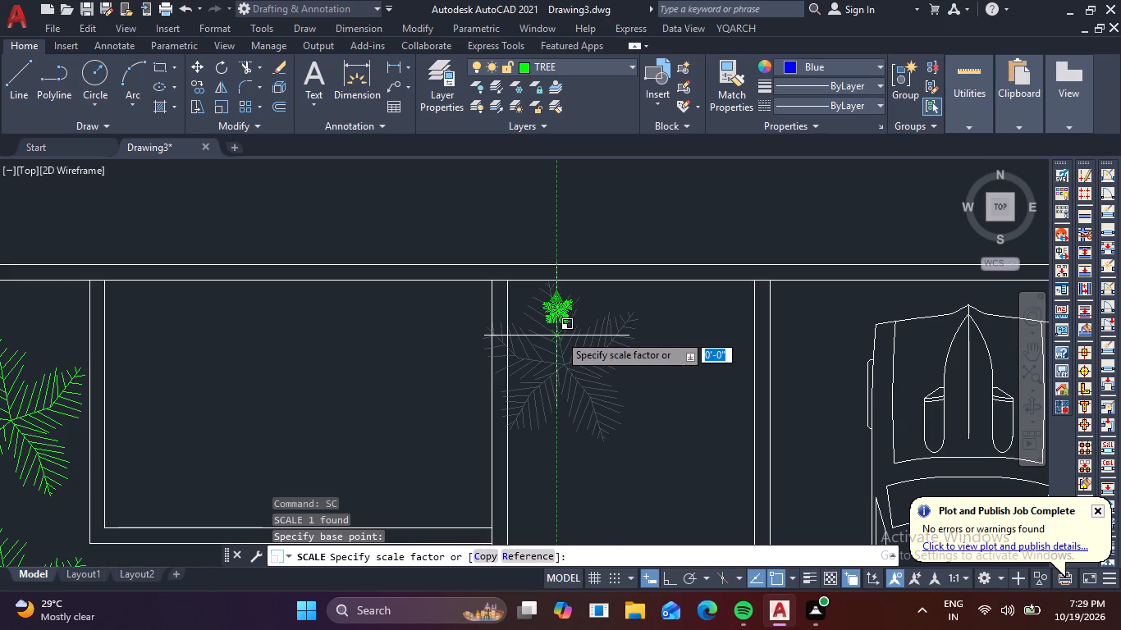
{"action": "left_click", "coordinate": [559, 334]}
Place five copies of the small tree in a column down the left wall of the small room.
{"action": "left_click", "coordinate": [560, 311]}
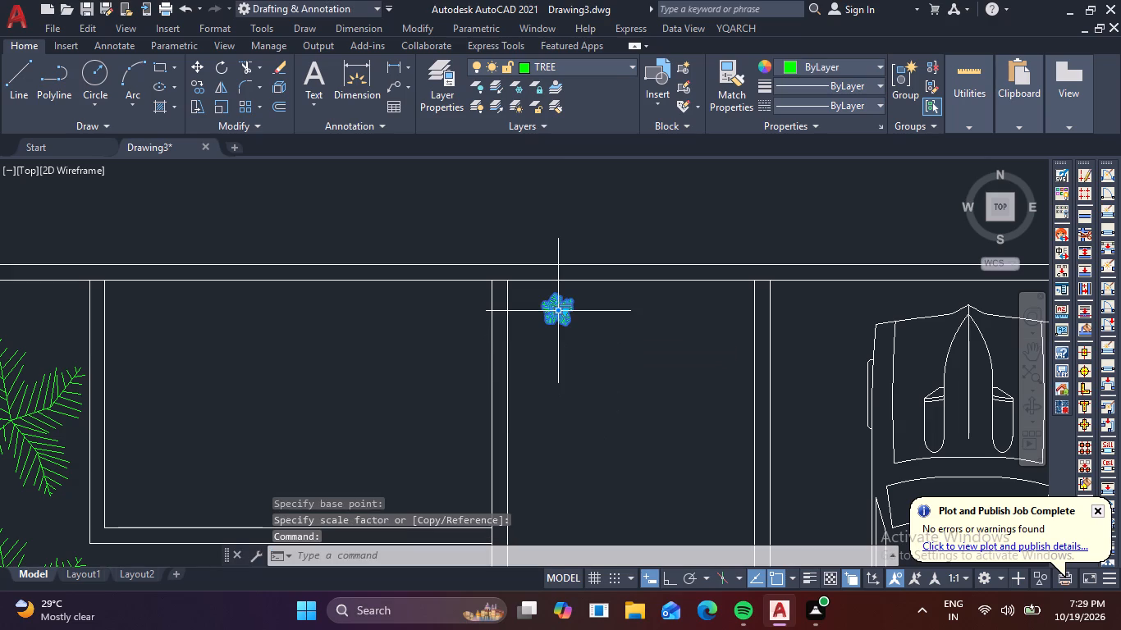
{"action": "type", "text": "CO"}
{"action": "key", "text": "space"}
{"action": "left_click", "coordinate": [560, 311]}
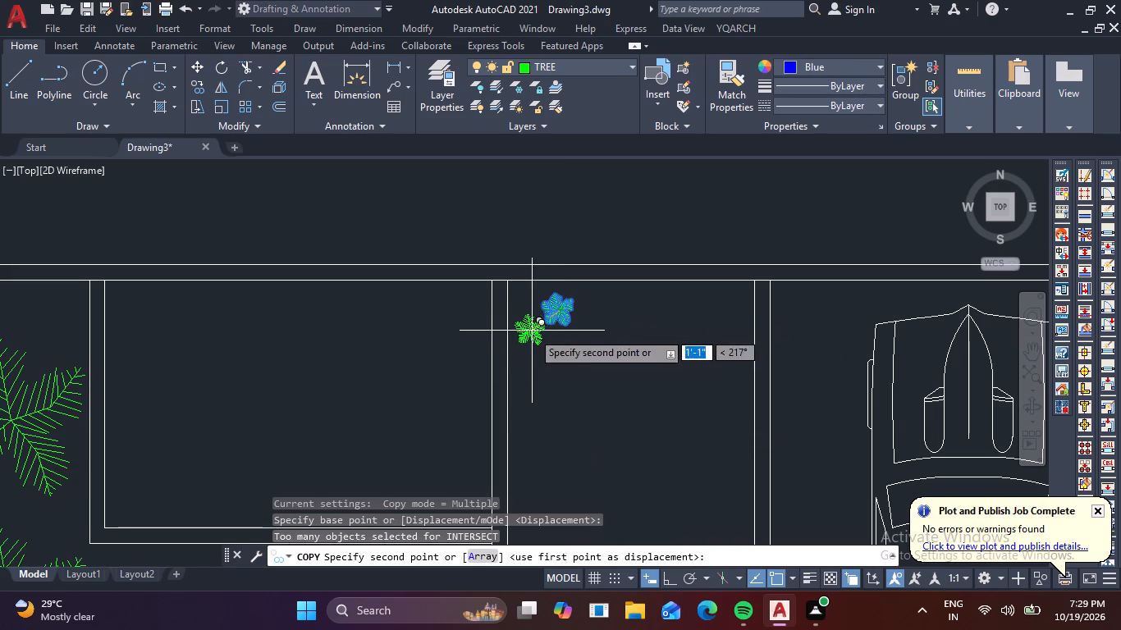
{"action": "scroll", "coordinate": [532, 348], "scroll_direction": "up", "scroll_amount": 1}
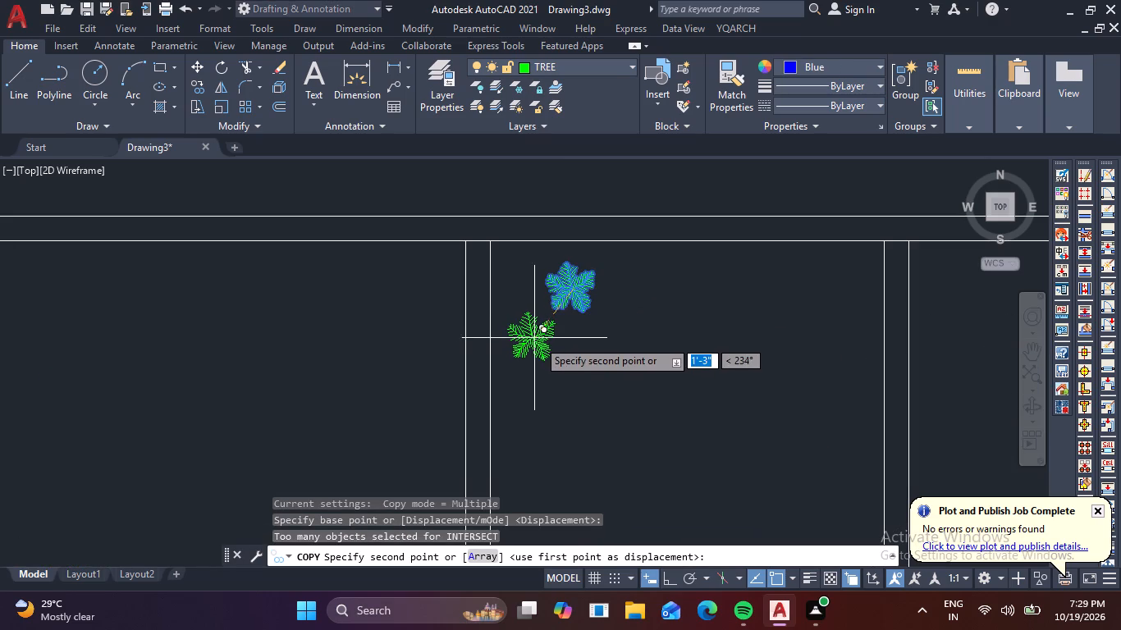
{"action": "scroll", "coordinate": [540, 276], "scroll_direction": "up", "scroll_amount": 2}
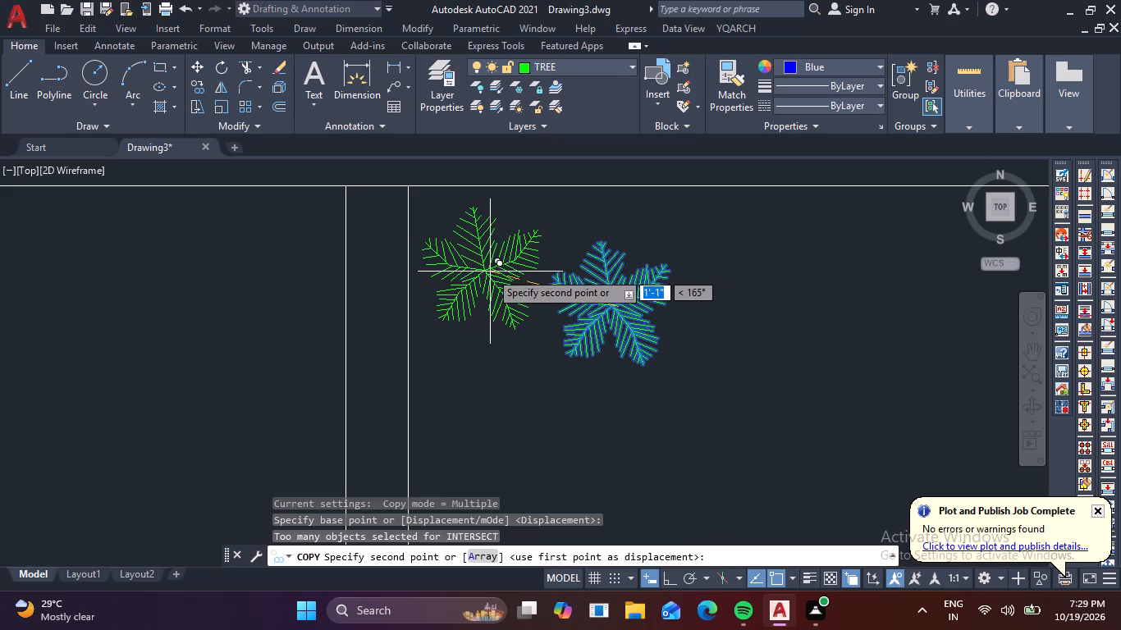
{"action": "left_click", "coordinate": [484, 290]}
{"action": "scroll", "coordinate": [490, 345], "scroll_direction": "down", "scroll_amount": 1}
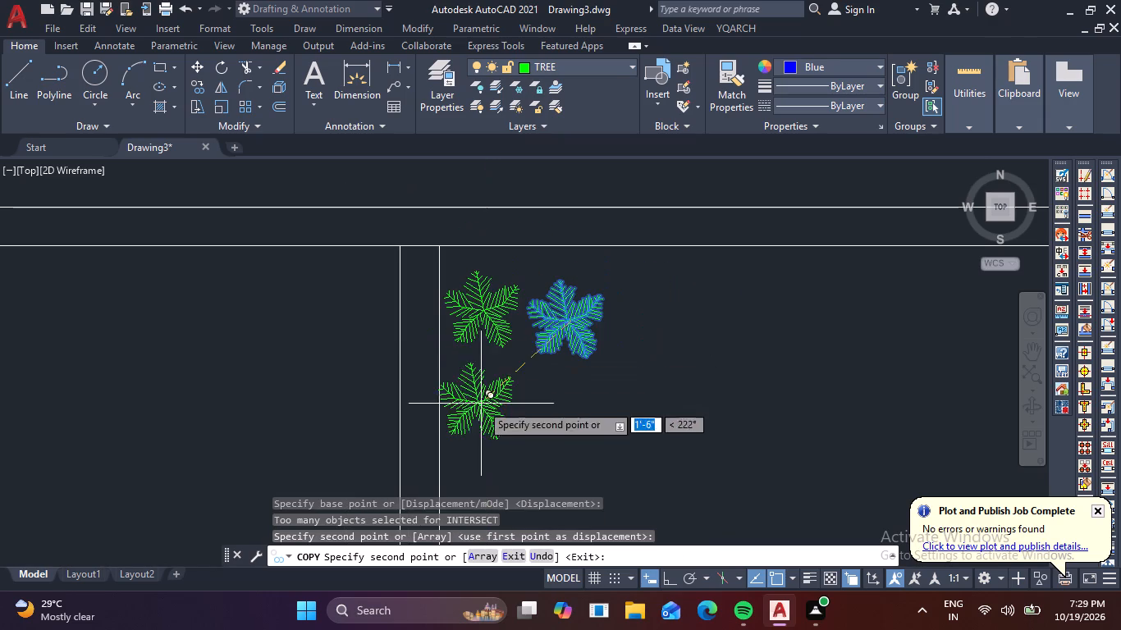
{"action": "middle_click_drag", "start_coordinate": [480, 408], "coordinate": [498, 345]}
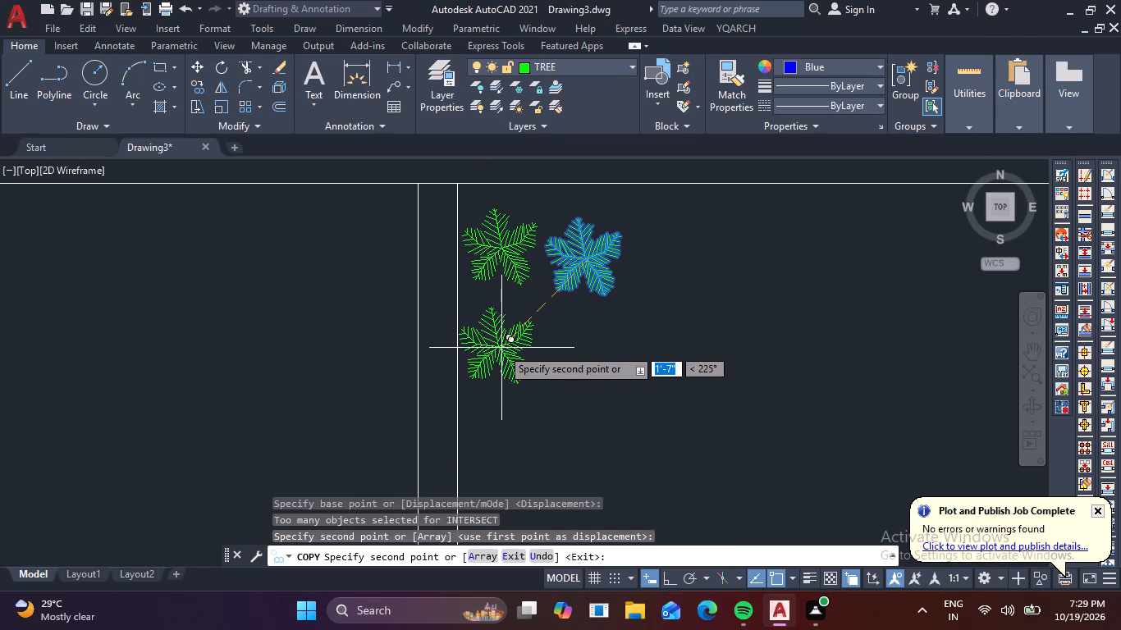
{"action": "left_click", "coordinate": [504, 352]}
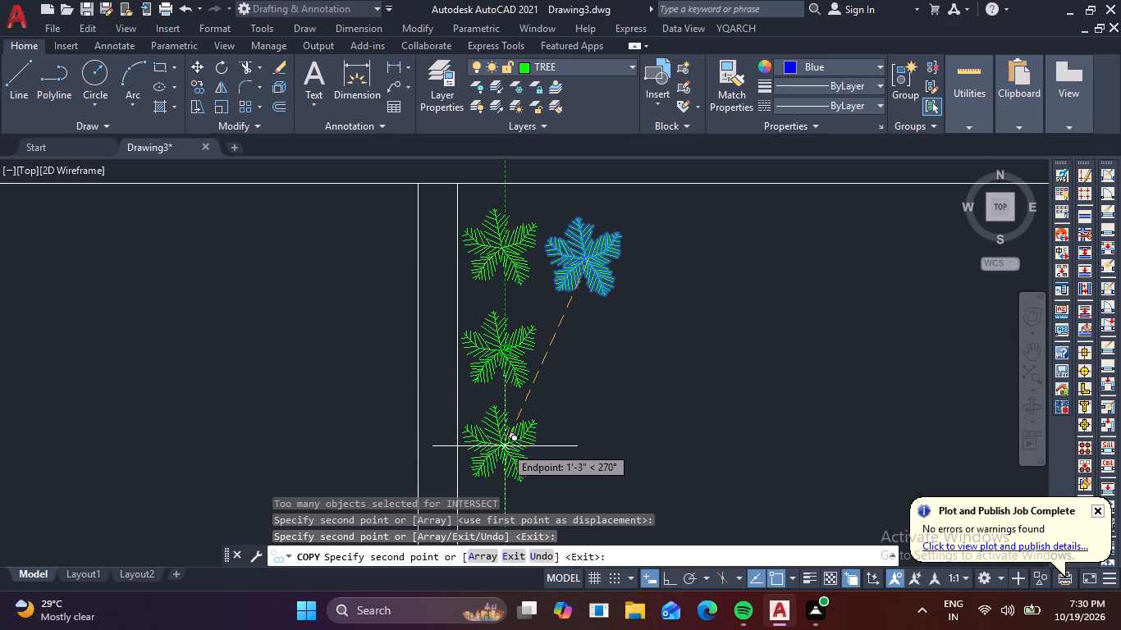
{"action": "left_click", "coordinate": [505, 446]}
{"action": "middle_click_drag", "start_coordinate": [517, 411], "coordinate": [540, 266]}
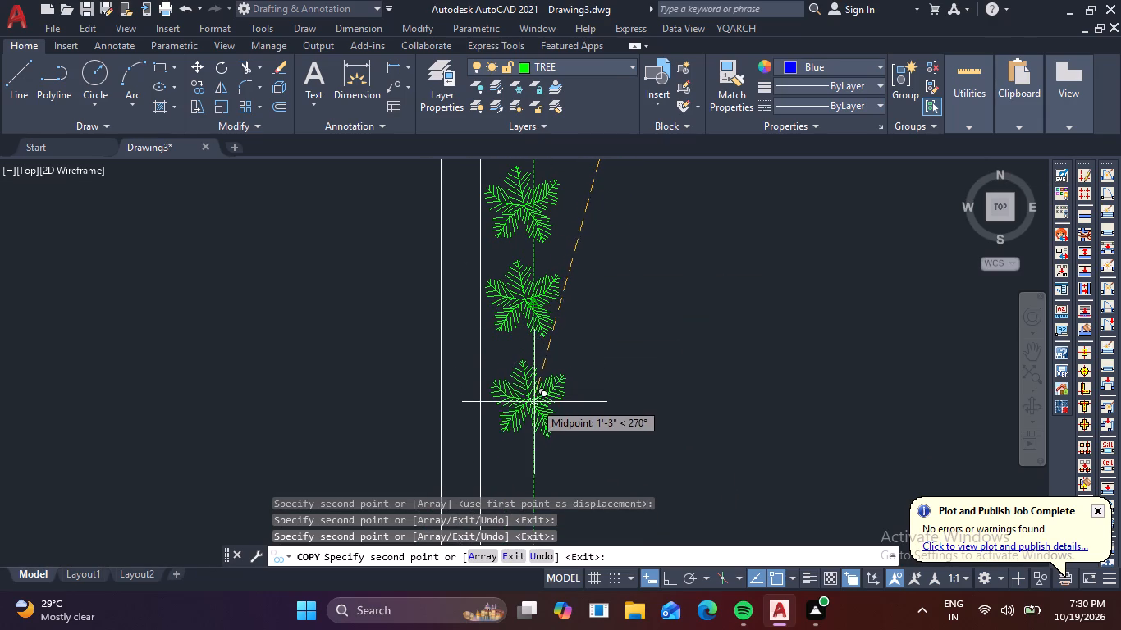
{"action": "left_click", "coordinate": [534, 407]}
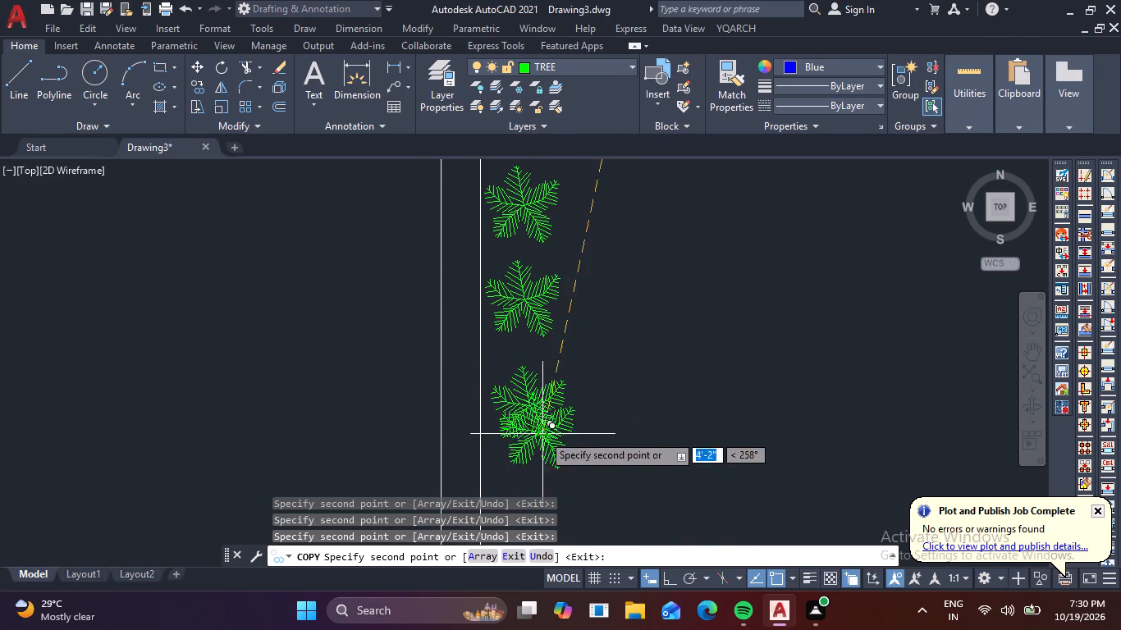
{"action": "middle_click_drag", "start_coordinate": [542, 448], "coordinate": [546, 258]}
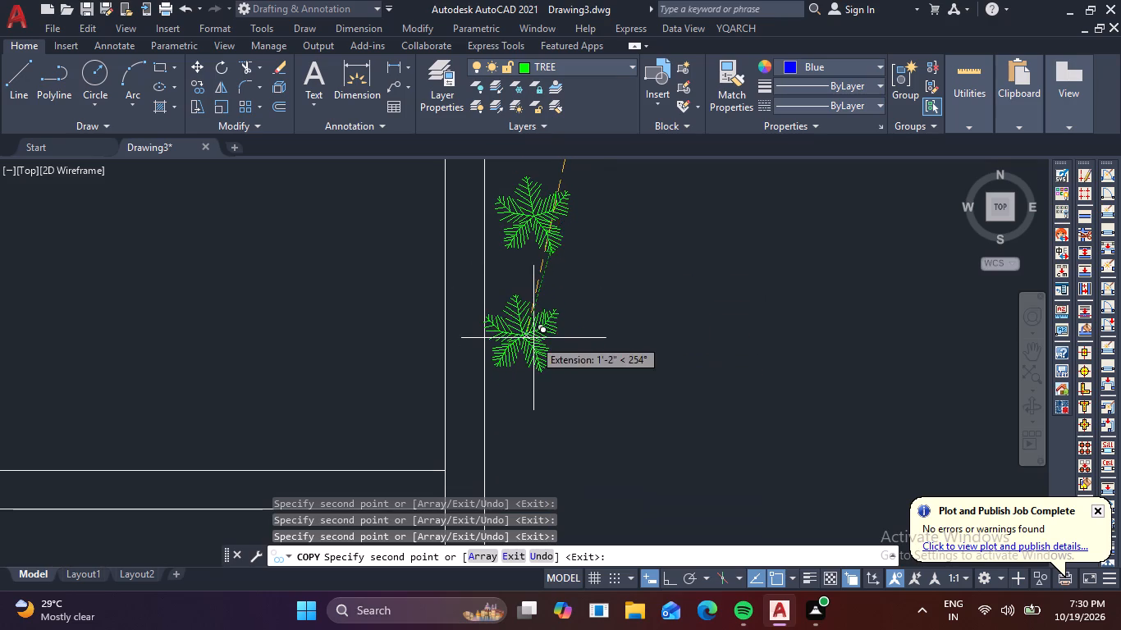
{"action": "left_click", "coordinate": [538, 331]}
{"action": "scroll", "coordinate": [561, 354], "scroll_direction": "down", "scroll_amount": 2}
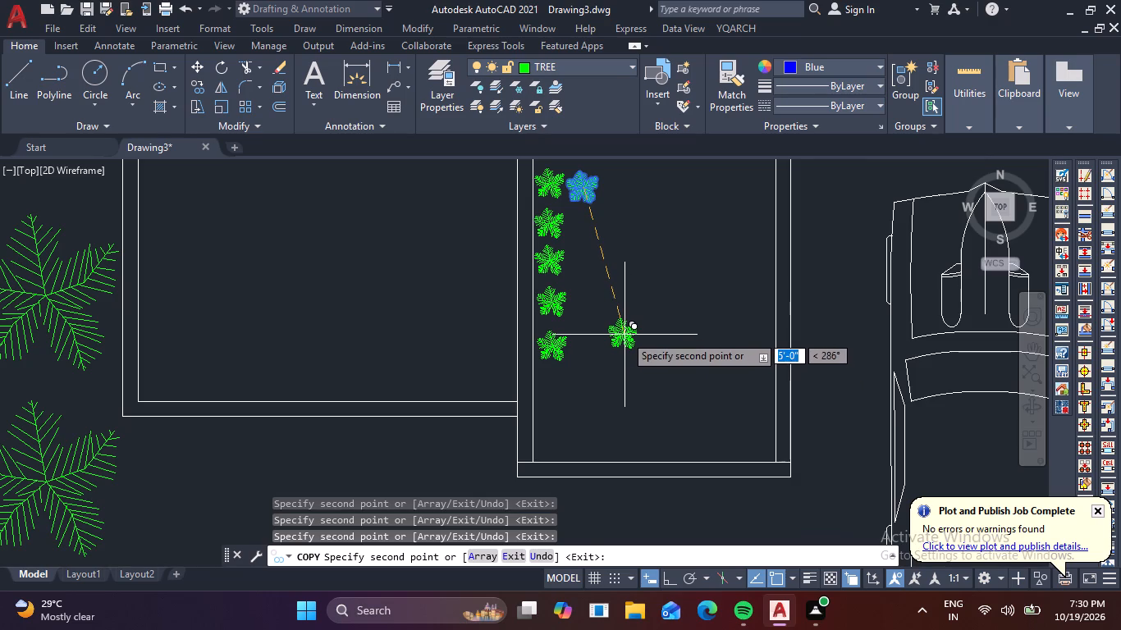
{"action": "key", "text": "Escape"}
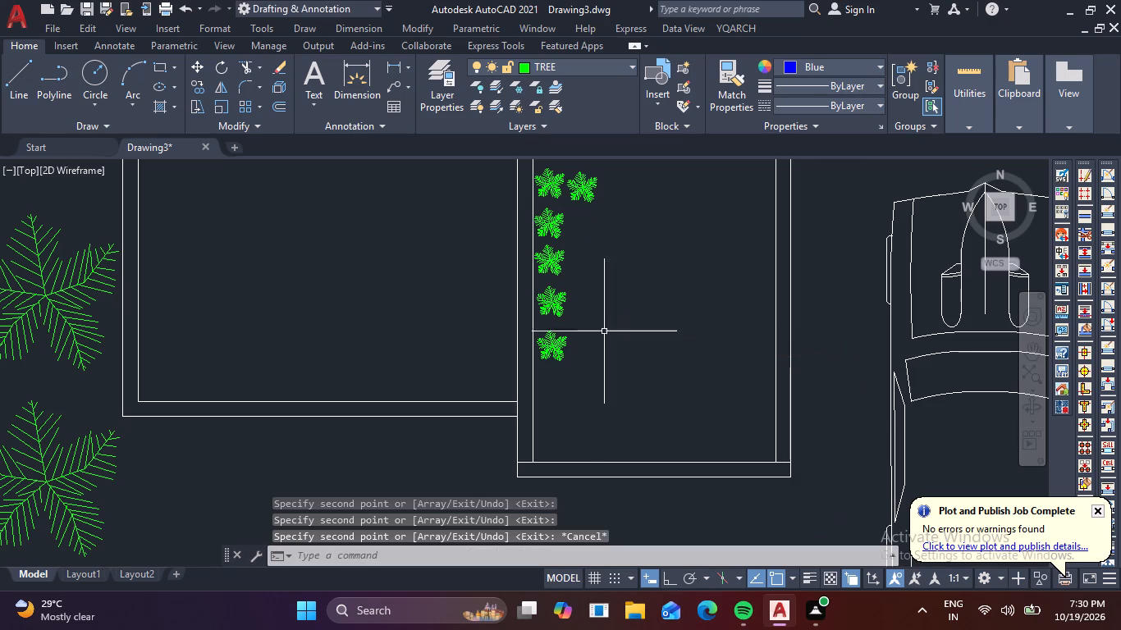
Delete the five small tree copies in the small room, keeping only the original plant in its upper-left corner.
{"action": "left_click", "coordinate": [555, 349]}
{"action": "left_click", "coordinate": [558, 289]}
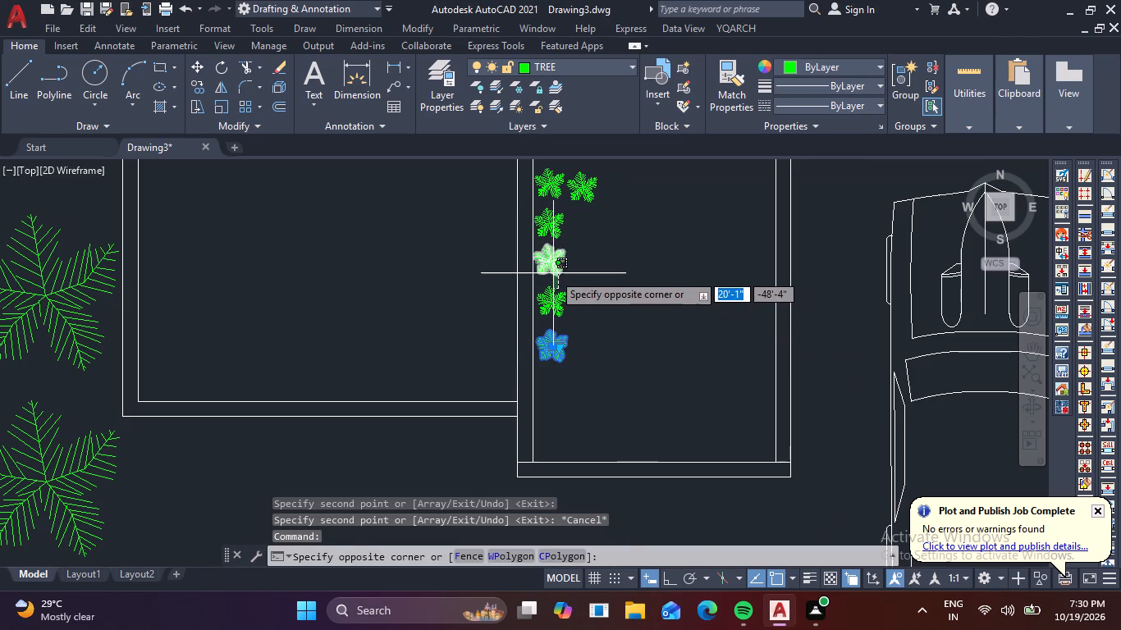
{"action": "left_click", "coordinate": [553, 271]}
{"action": "left_click", "coordinate": [547, 227]}
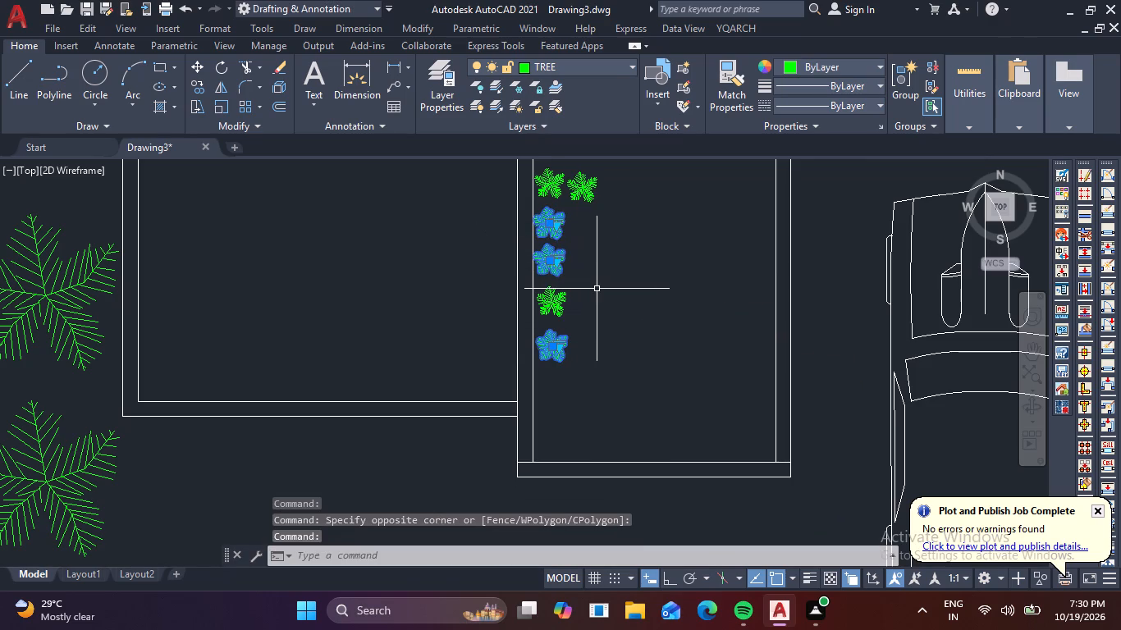
{"action": "left_click", "coordinate": [580, 186]}
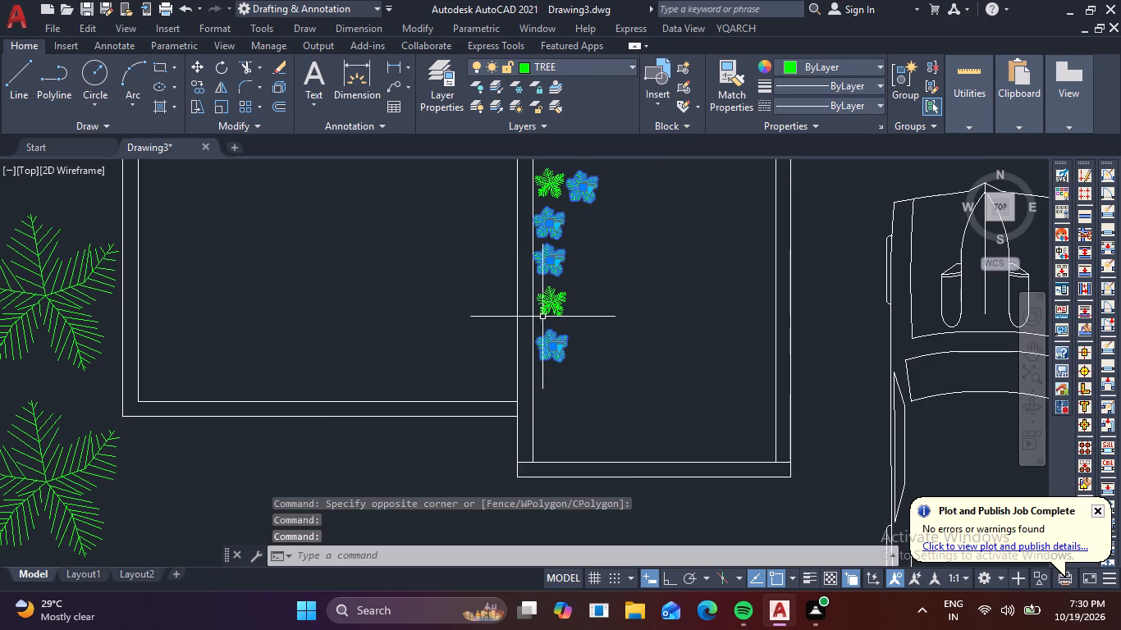
{"action": "left_click", "coordinate": [551, 307]}
{"action": "key", "text": "Delete"}
Copy the remaining small plant six times straight down the room's left wall with Ortho on, spaced about 1'-3" apart.
{"action": "middle_click_drag", "start_coordinate": [579, 217], "coordinate": [603, 291]}
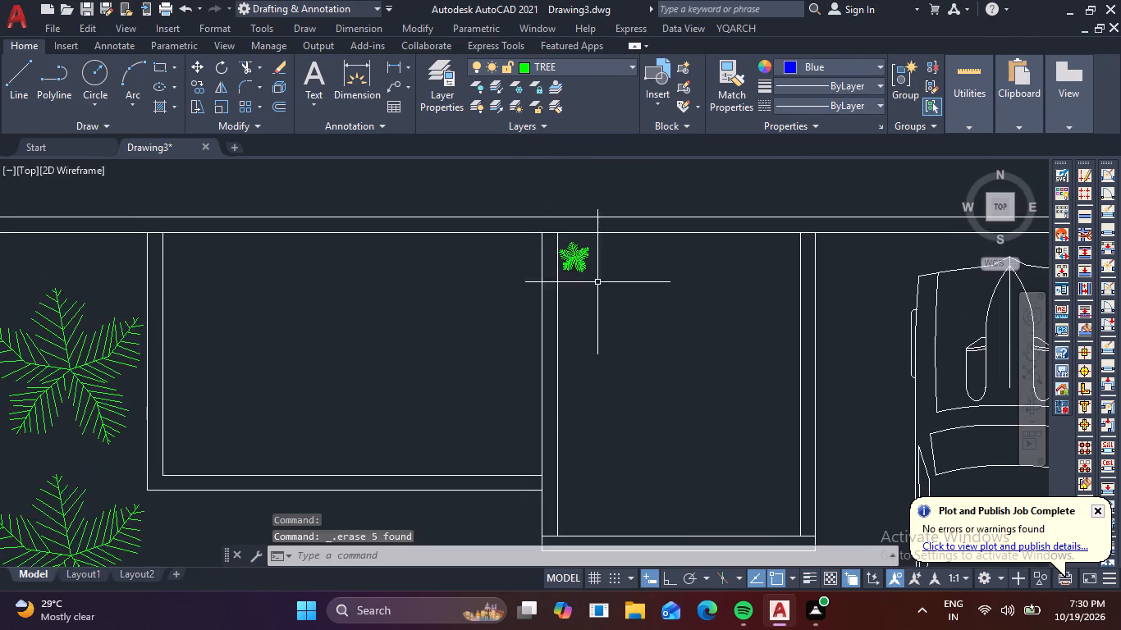
{"action": "scroll", "coordinate": [582, 258], "scroll_direction": "up", "scroll_amount": 2}
{"action": "left_click", "coordinate": [561, 258]}
{"action": "type", "text": "CO"}
{"action": "key", "text": "space"}
{"action": "key", "text": "F8"}
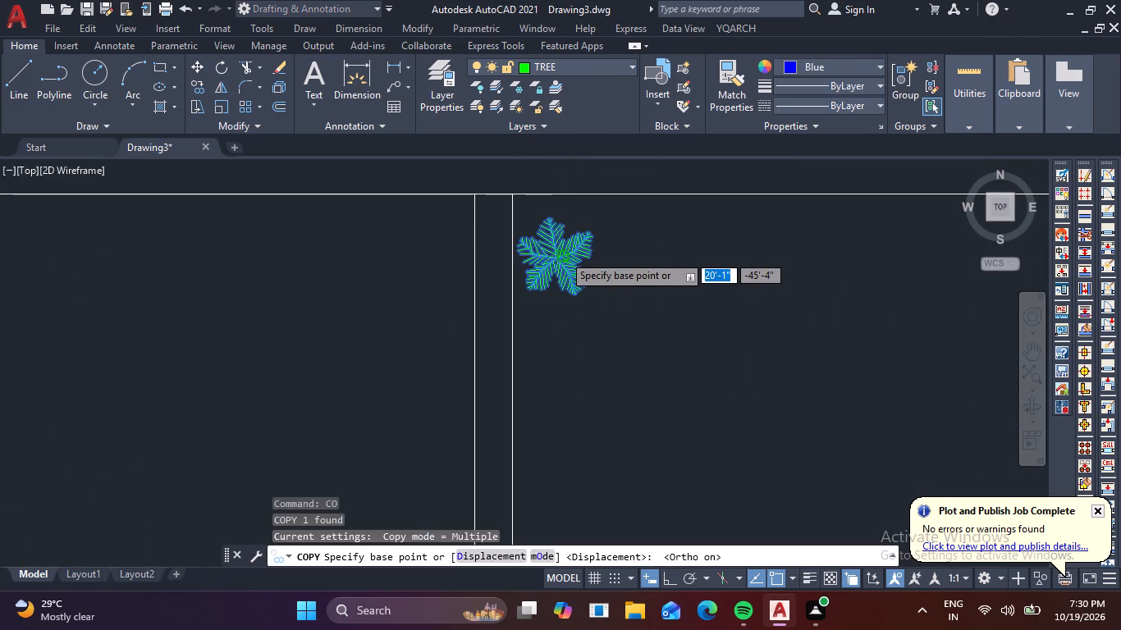
{"action": "left_click", "coordinate": [558, 256]}
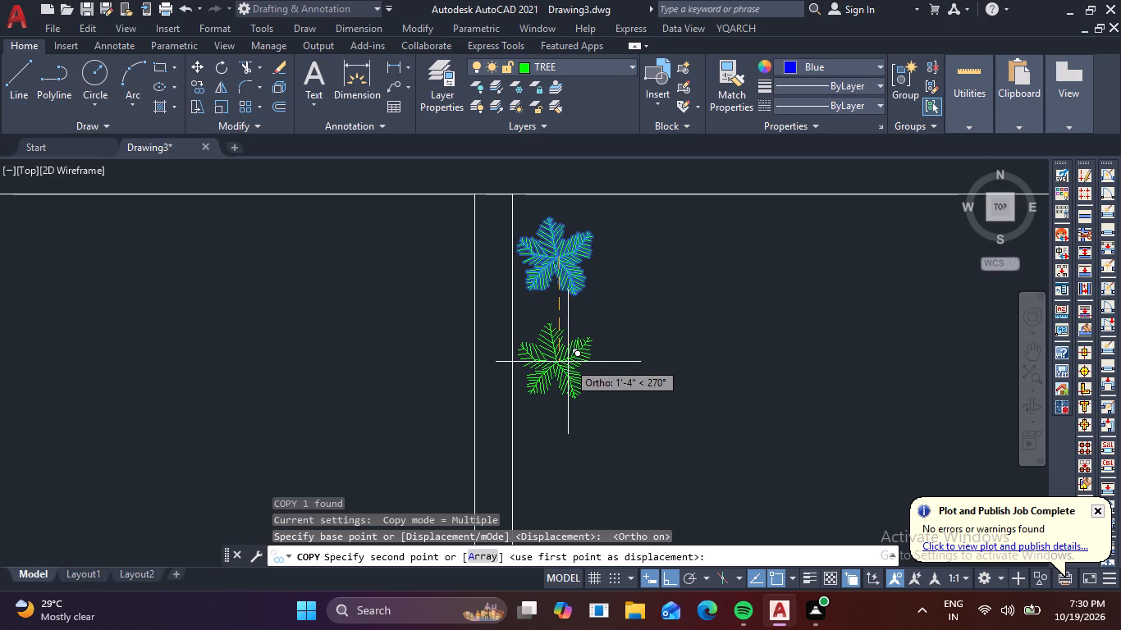
{"action": "left_click", "coordinate": [568, 362]}
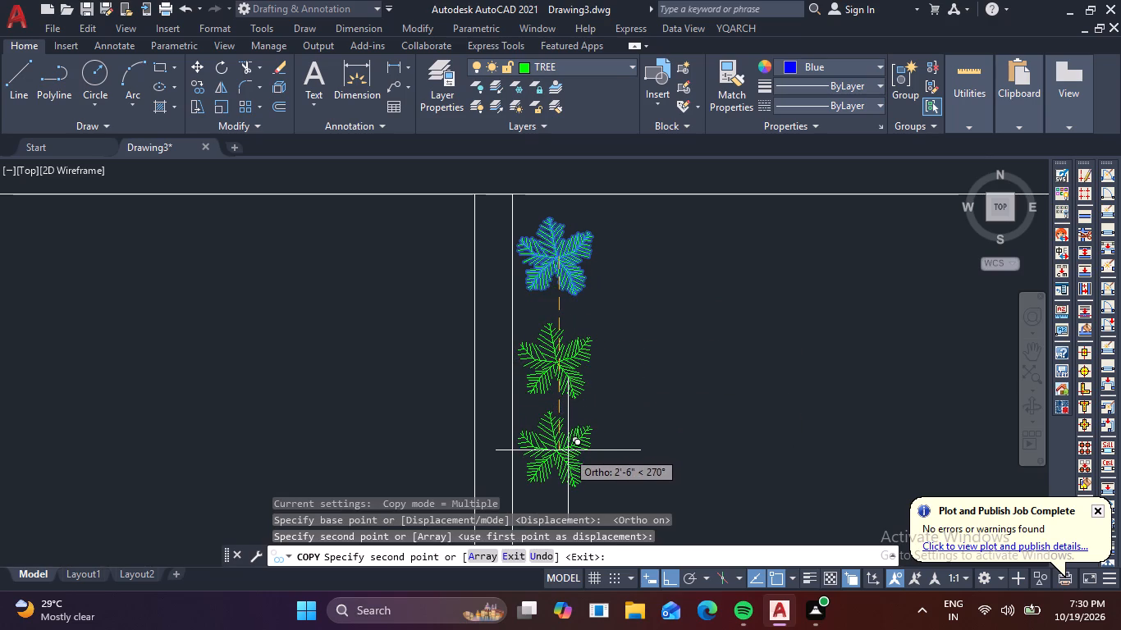
{"action": "left_click", "coordinate": [567, 455]}
{"action": "middle_click_drag", "start_coordinate": [567, 455], "coordinate": [620, 233]}
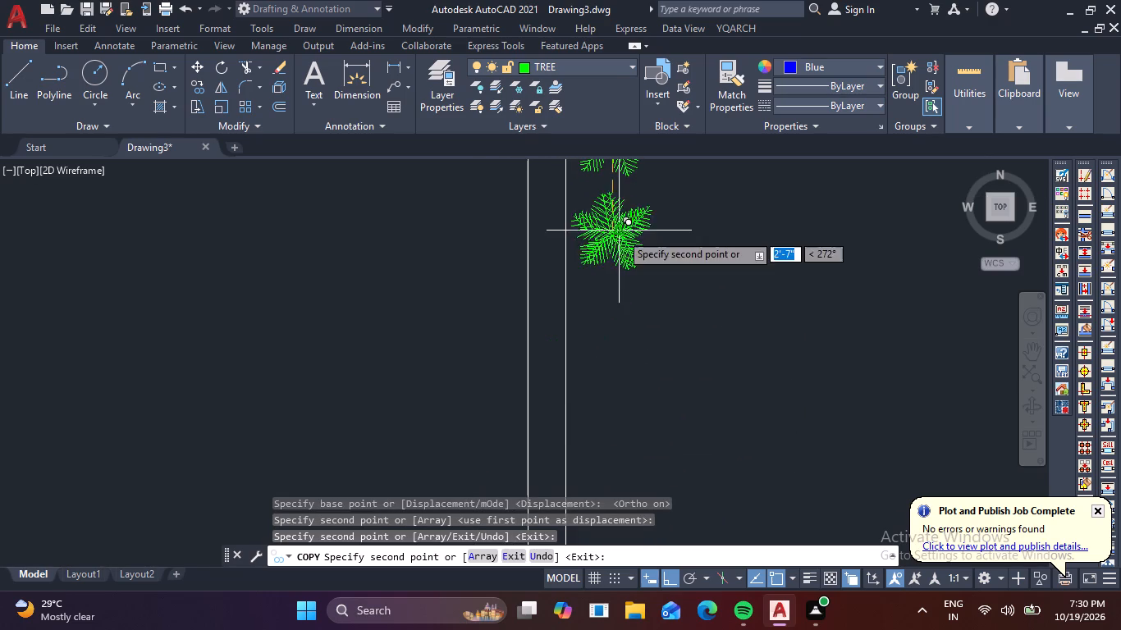
{"action": "left_click", "coordinate": [621, 328]}
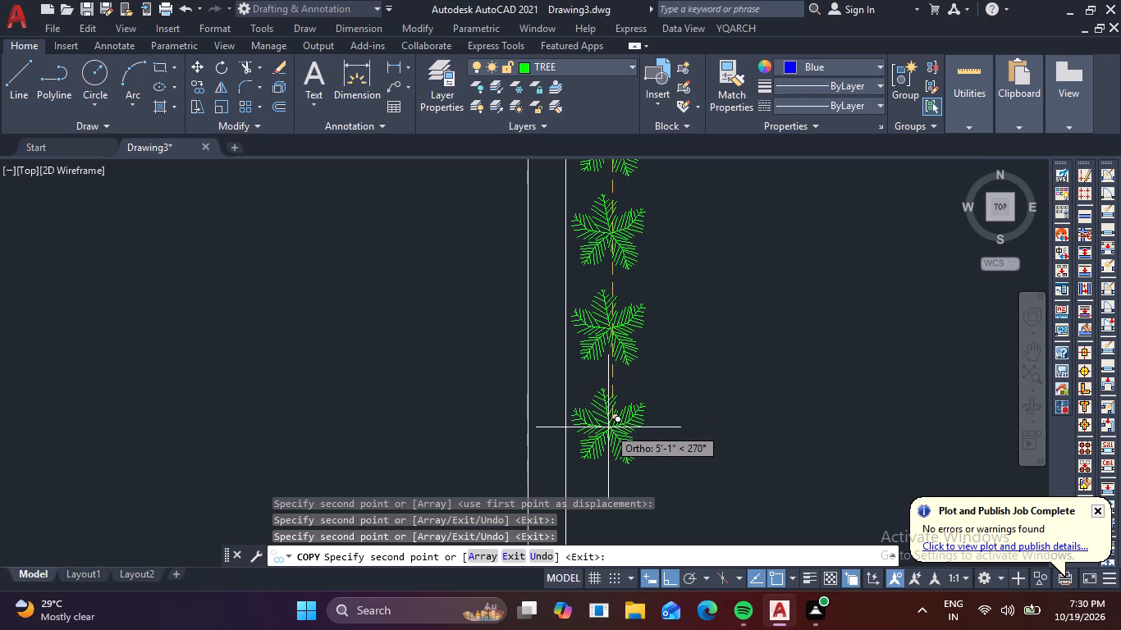
{"action": "left_click", "coordinate": [611, 422]}
{"action": "middle_click_drag", "start_coordinate": [611, 420], "coordinate": [602, 311]}
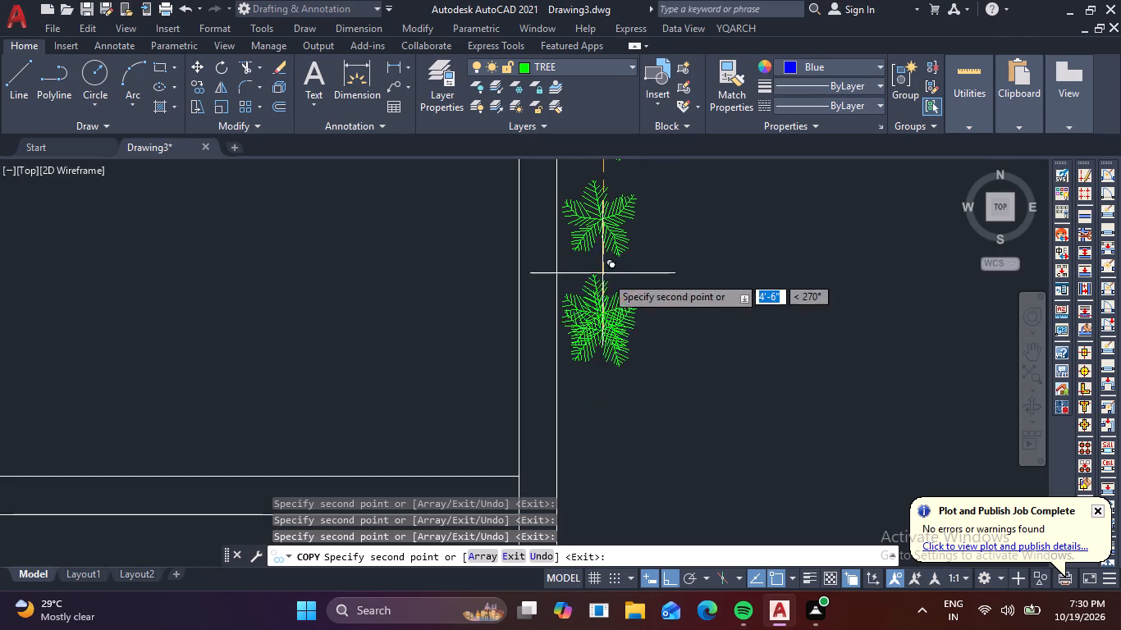
{"action": "scroll", "coordinate": [606, 373], "scroll_direction": "down", "scroll_amount": 1}
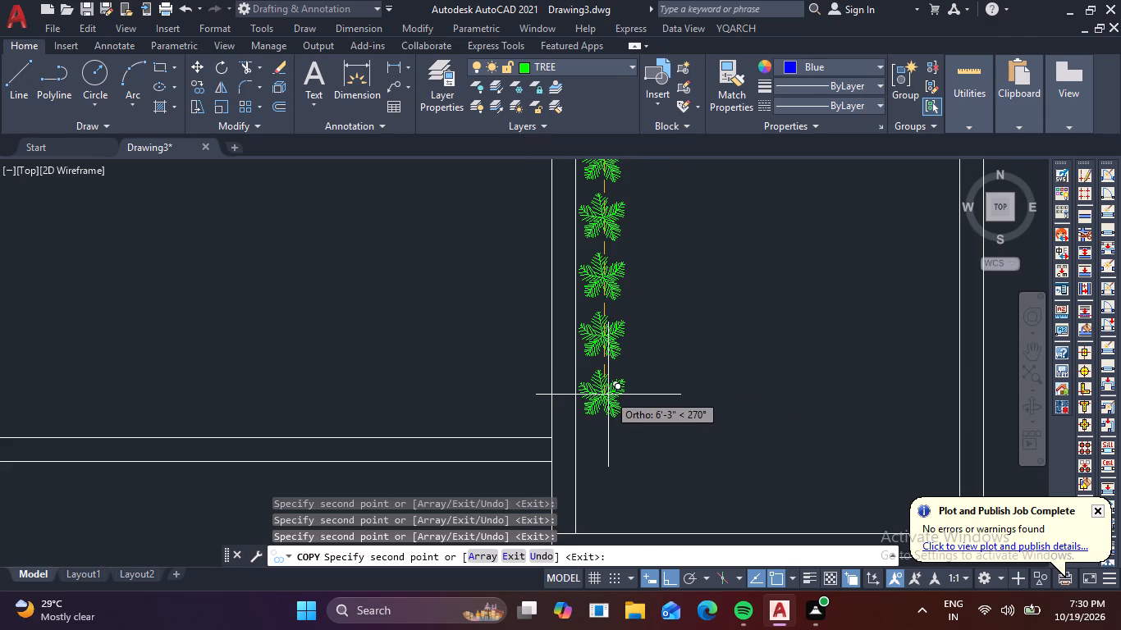
{"action": "left_click", "coordinate": [608, 395]}
{"action": "left_click", "coordinate": [604, 457]}
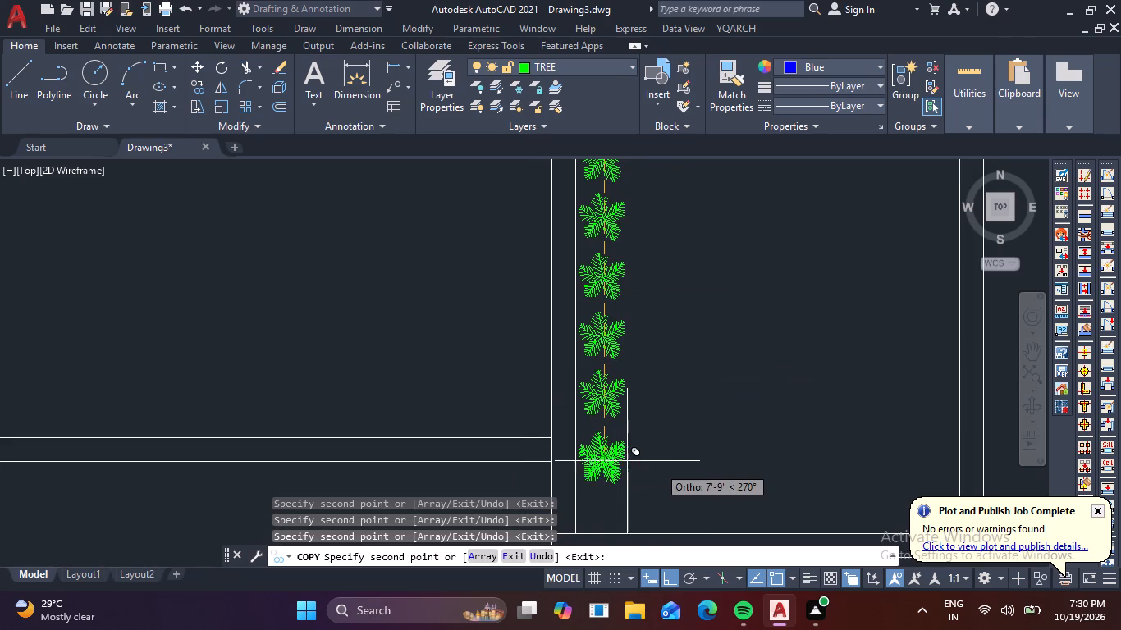
{"action": "key", "text": "Escape"}
Mirror the column of seven small plants to the room's right wall about a vertical line through the bottom wall's midpoint, keeping the originals.
{"action": "scroll", "coordinate": [670, 442], "scroll_direction": "down", "scroll_amount": 1}
{"action": "middle_click_drag", "start_coordinate": [671, 443], "coordinate": [598, 413]}
{"action": "left_click_drag", "start_coordinate": [583, 440], "coordinate": [579, 431]}
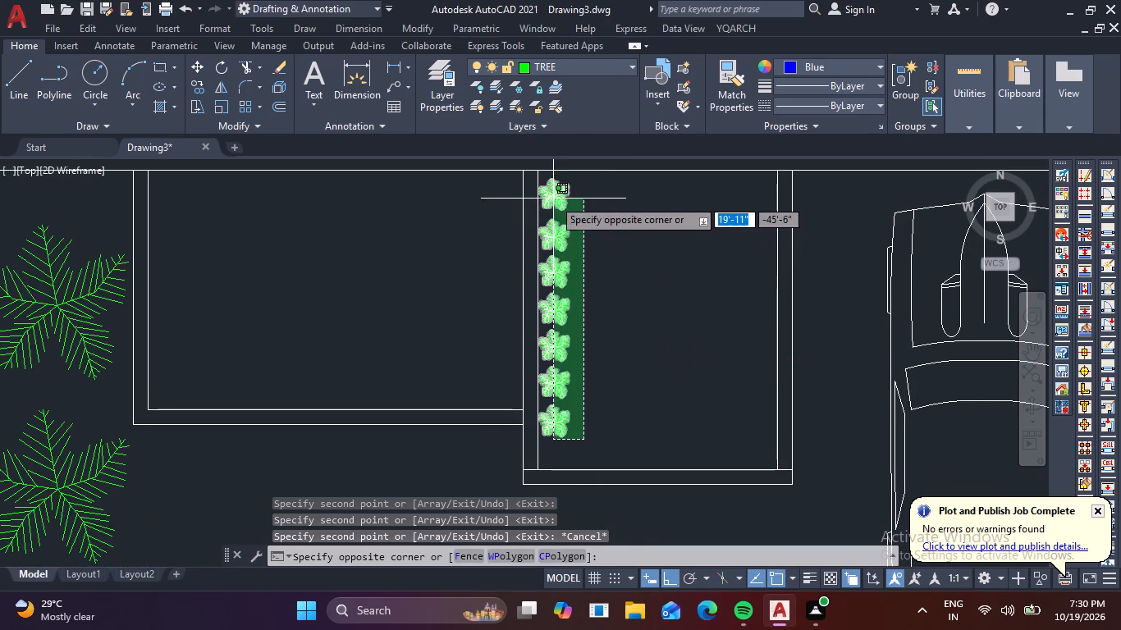
{"action": "left_click", "coordinate": [552, 194]}
{"action": "middle_click_drag", "start_coordinate": [694, 277], "coordinate": [584, 349]}
{"action": "key", "text": "m"}
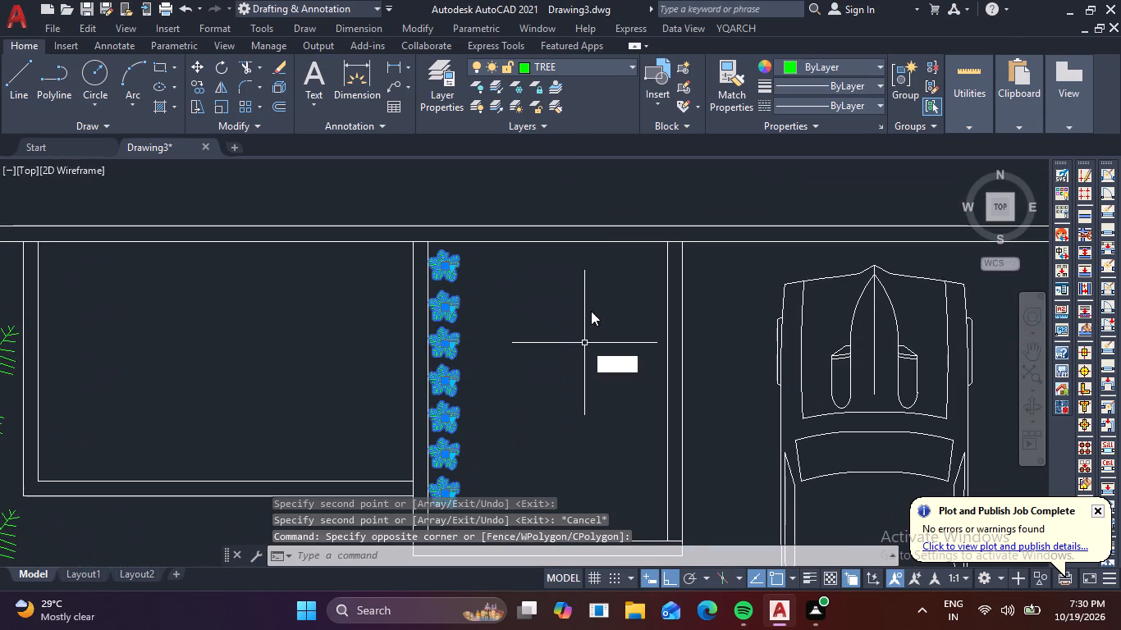
{"action": "key", "text": "i"}
{"action": "key", "text": "space"}
{"action": "scroll", "coordinate": [596, 323], "scroll_direction": "down", "scroll_amount": 1}
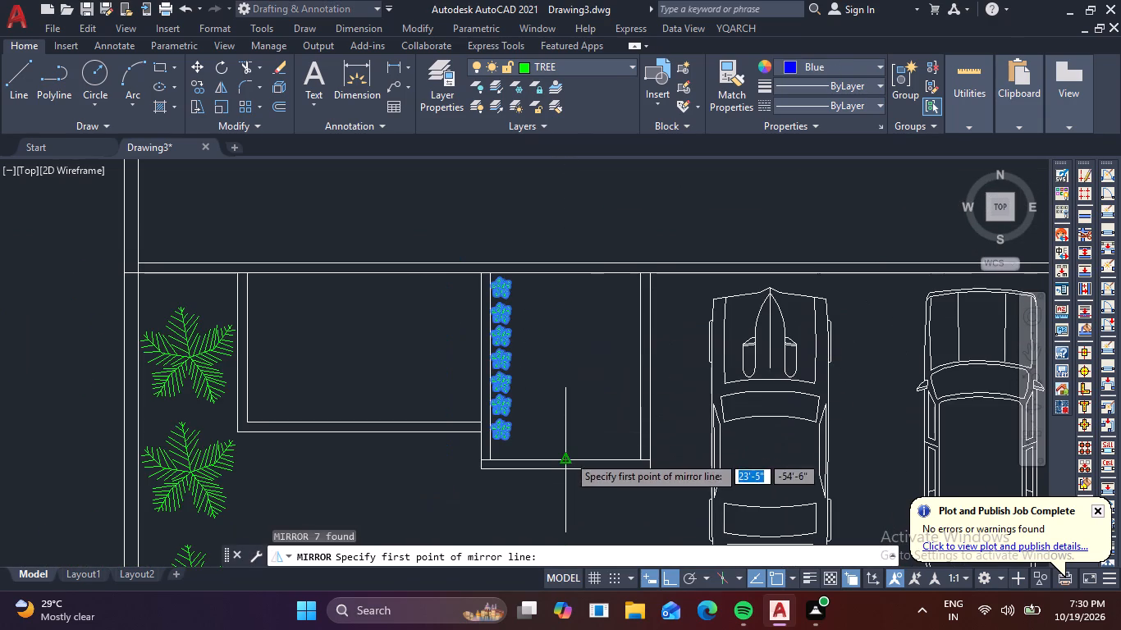
{"action": "left_click", "coordinate": [568, 458]}
{"action": "left_click", "coordinate": [569, 299]}
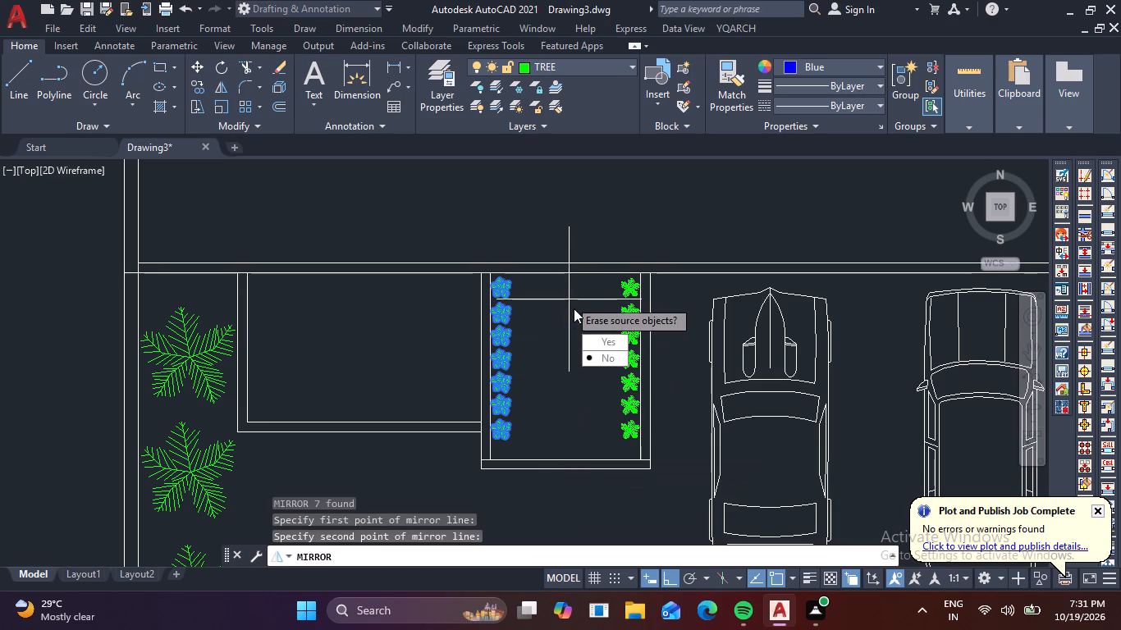
{"action": "key", "text": "space"}
Delete the second, fourth and sixth small plants from both columns in the small room.
{"action": "scroll", "coordinate": [578, 314], "scroll_direction": "down", "scroll_amount": 2}
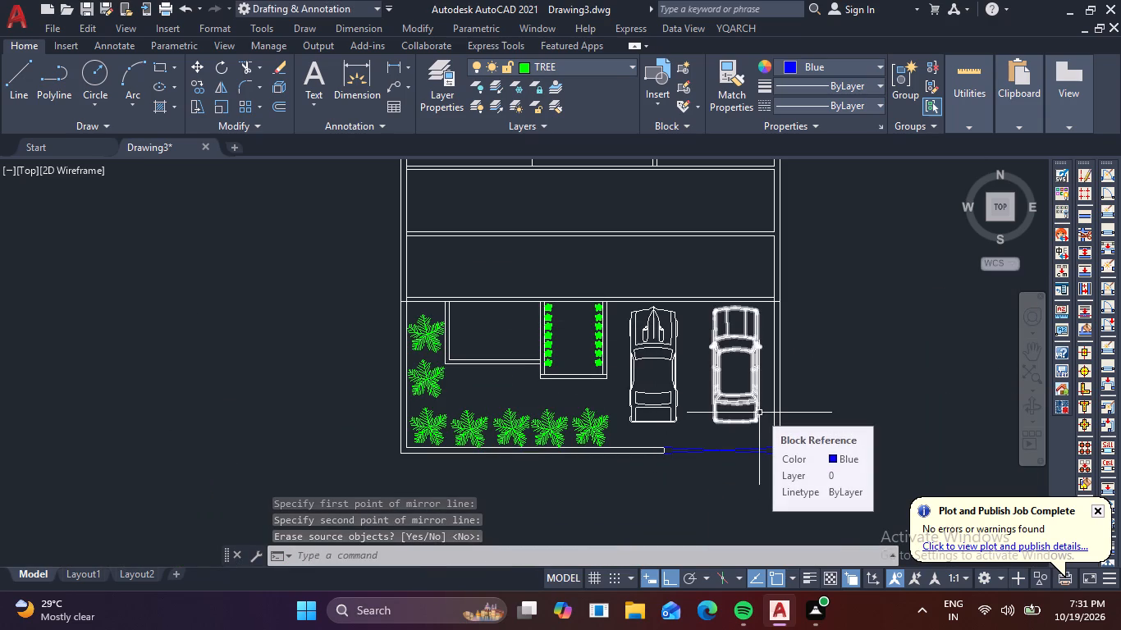
{"action": "scroll", "coordinate": [548, 335], "scroll_direction": "up", "scroll_amount": 1}
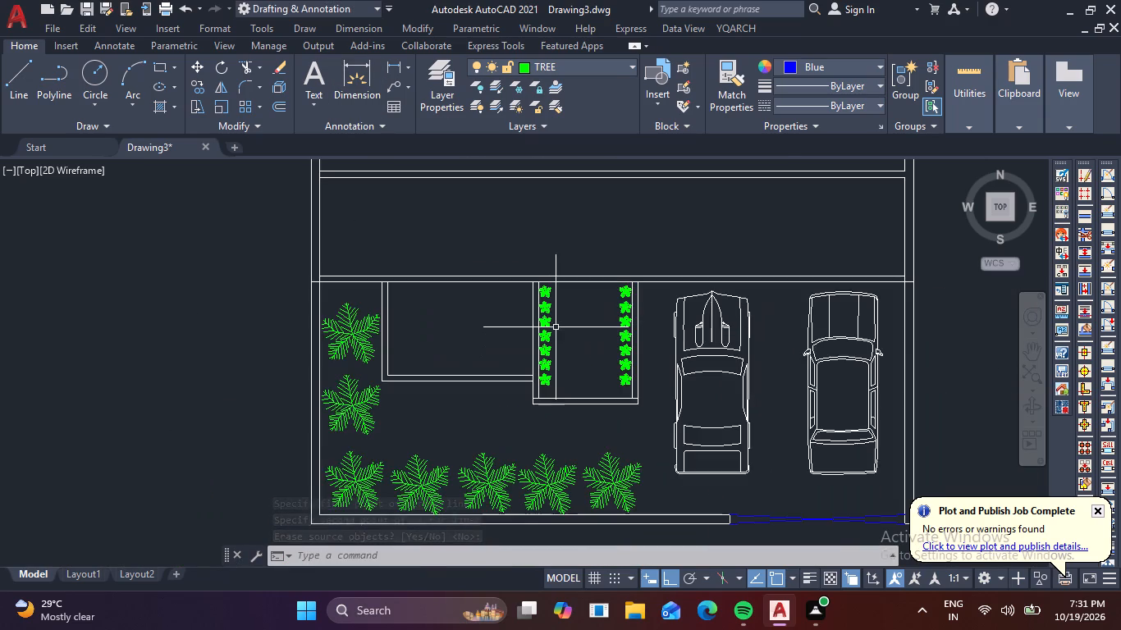
{"action": "middle_click_drag", "start_coordinate": [569, 331], "coordinate": [533, 408]}
{"action": "scroll", "coordinate": [556, 378], "scroll_direction": "up", "scroll_amount": 2}
{"action": "left_click", "coordinate": [442, 393]}
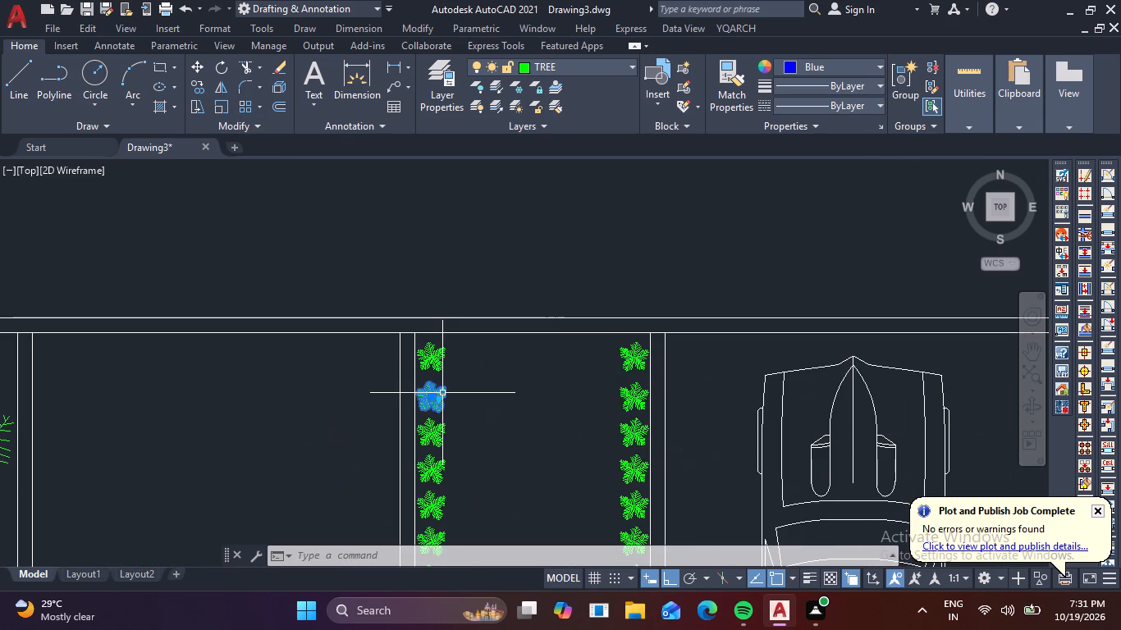
{"action": "left_click", "coordinate": [642, 399]}
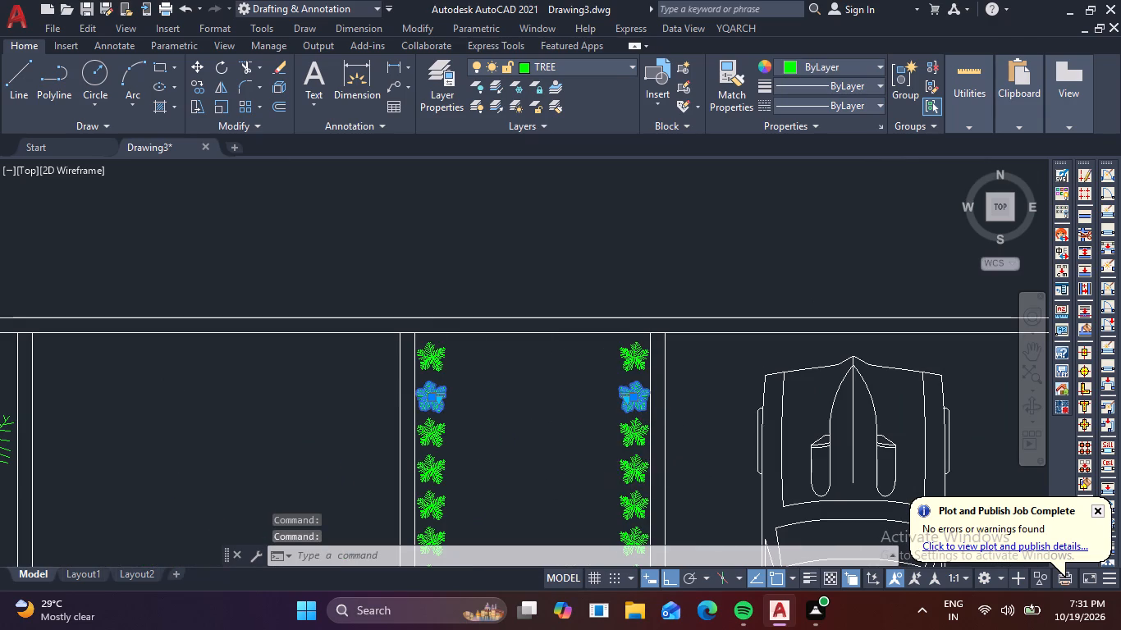
{"action": "left_click", "coordinate": [638, 475]}
{"action": "left_click", "coordinate": [442, 476]}
{"action": "middle_click_drag", "start_coordinate": [538, 494], "coordinate": [509, 386]}
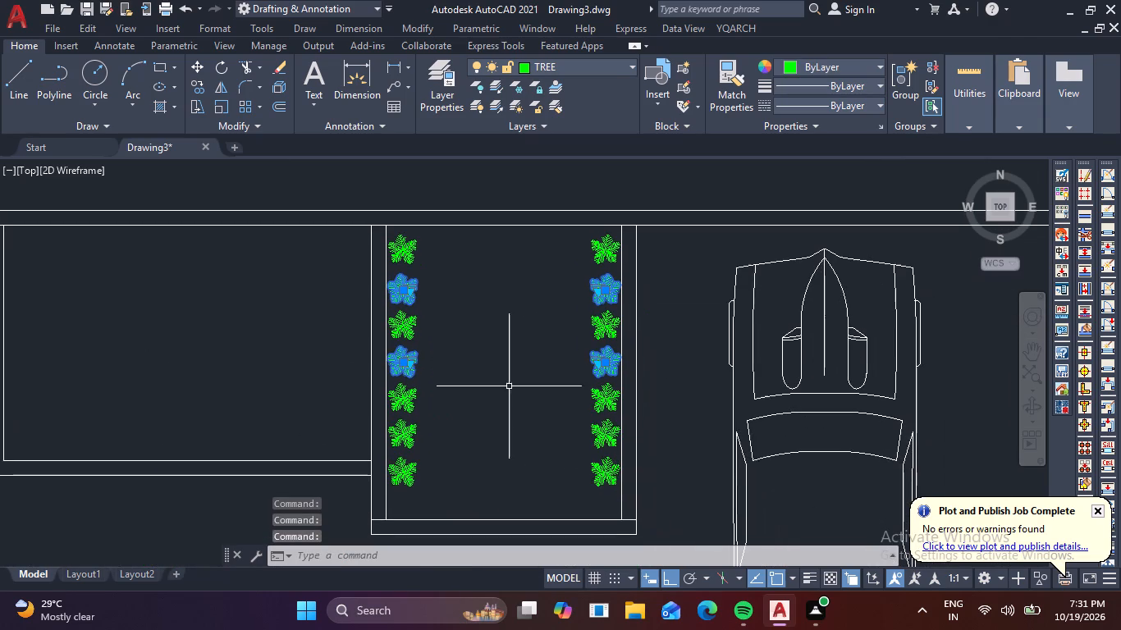
{"action": "left_click", "coordinate": [606, 438]}
{"action": "left_click", "coordinate": [414, 439]}
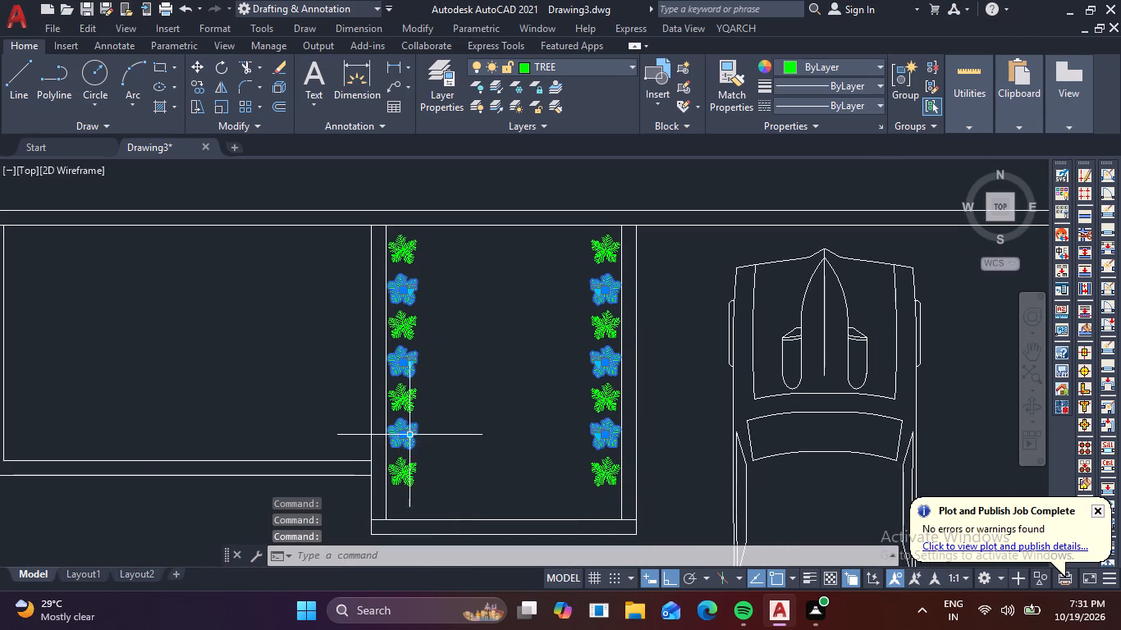
{"action": "key", "text": "BackSpace"}
{"action": "key", "text": "Delete"}
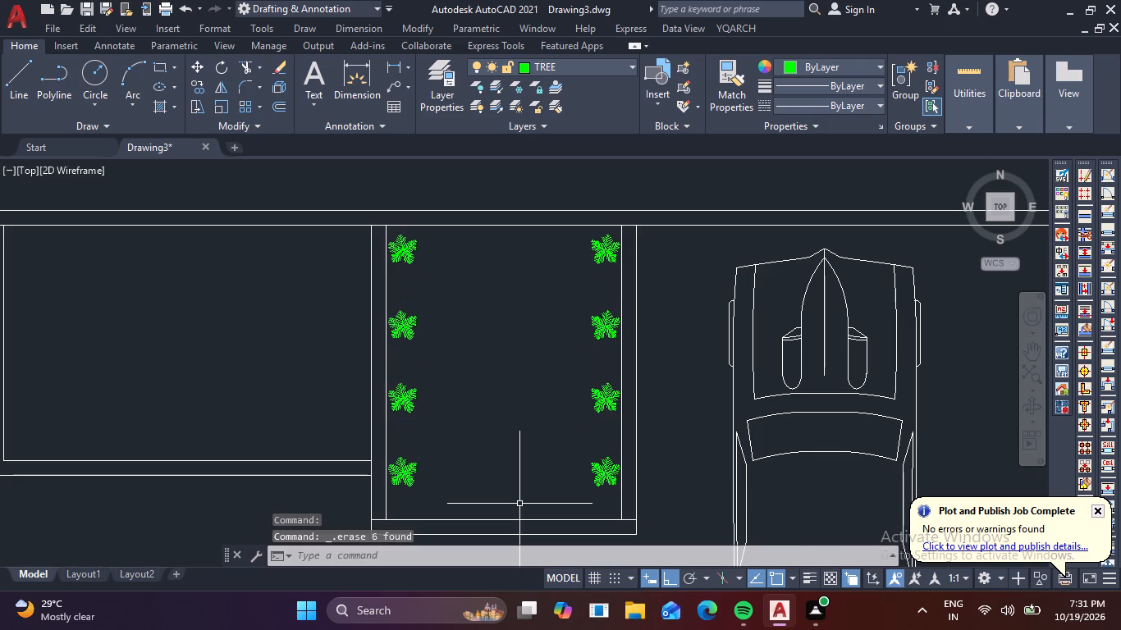
{"action": "scroll", "coordinate": [522, 504], "scroll_direction": "down", "scroll_amount": 2}
{"action": "scroll", "coordinate": [694, 413], "scroll_direction": "down", "scroll_amount": 1}
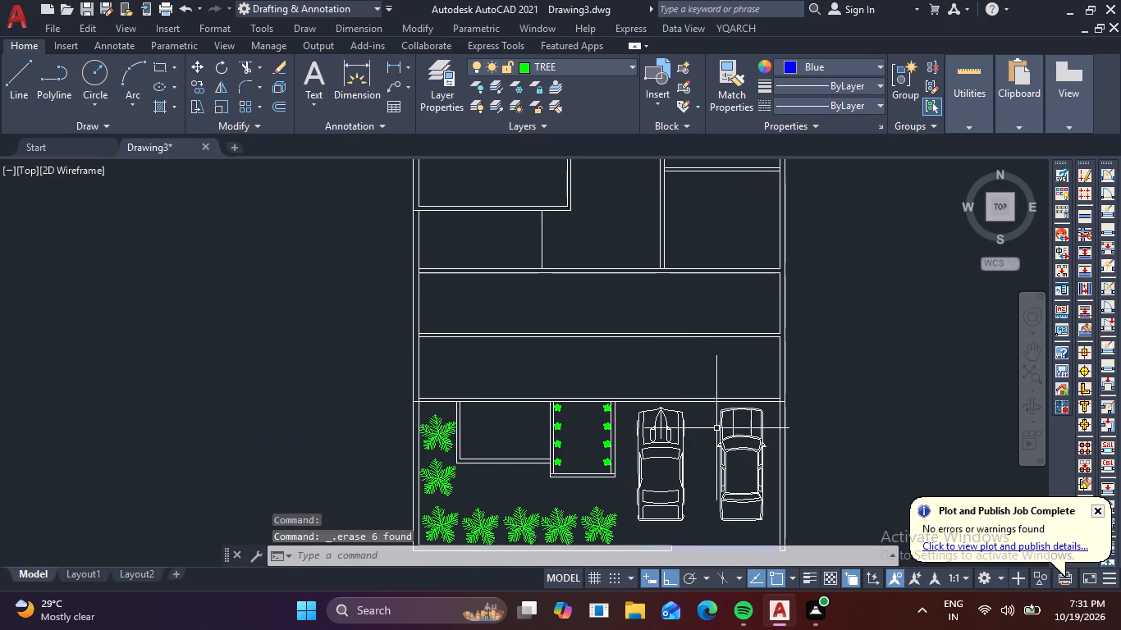
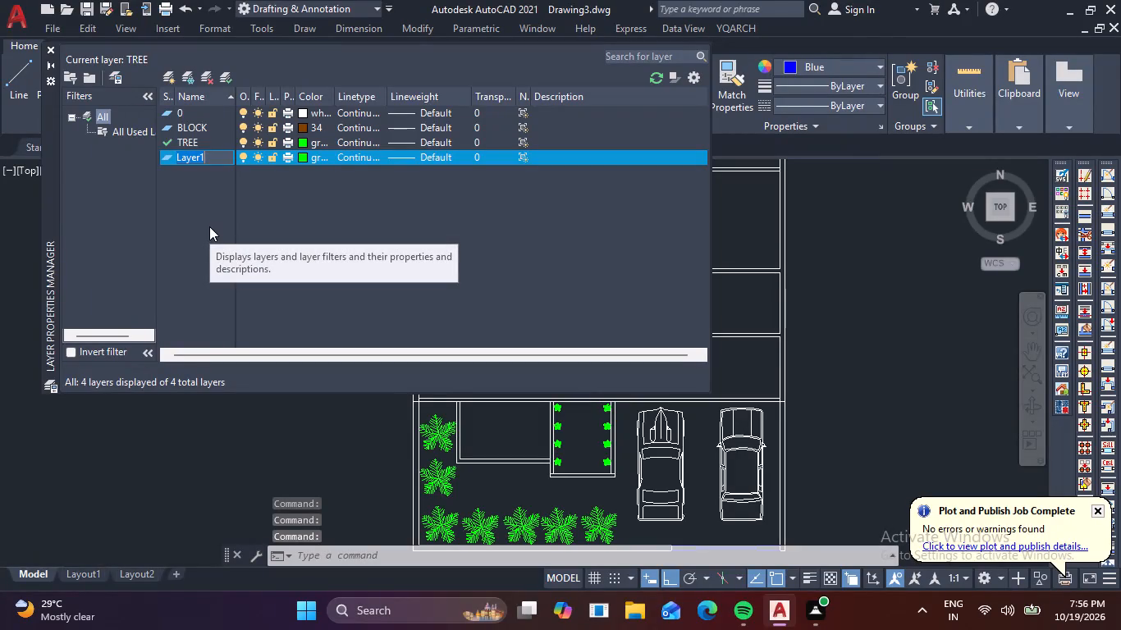
Name the new layer DOOR, set its colour to blue and make it the current layer.
{"action": "type", "text": "OOR"}
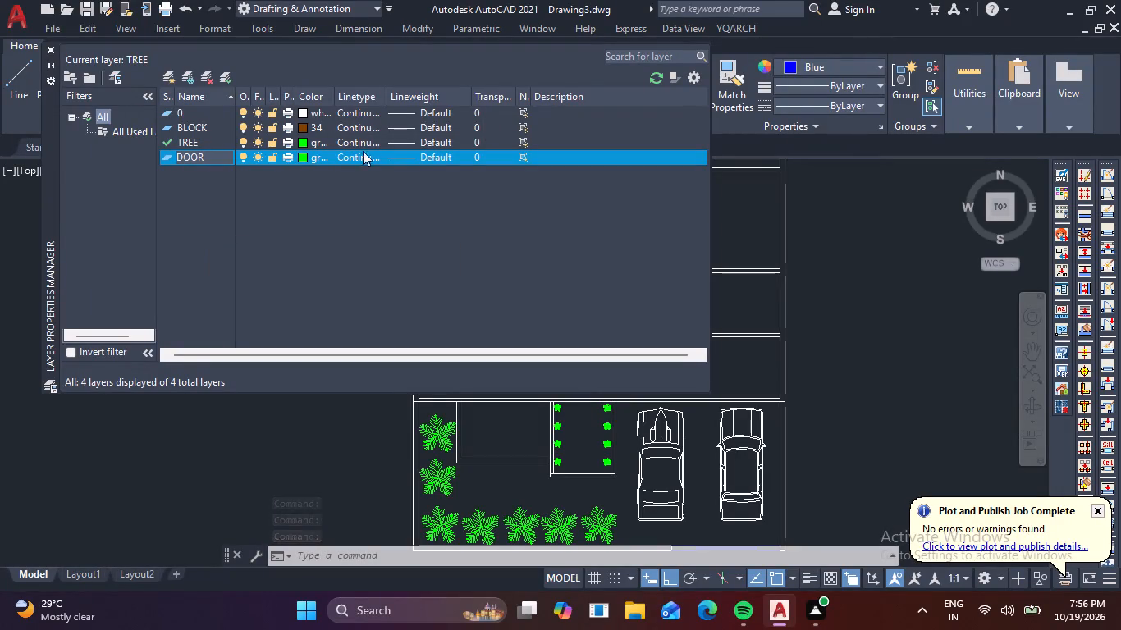
{"action": "left_click", "coordinate": [300, 157]}
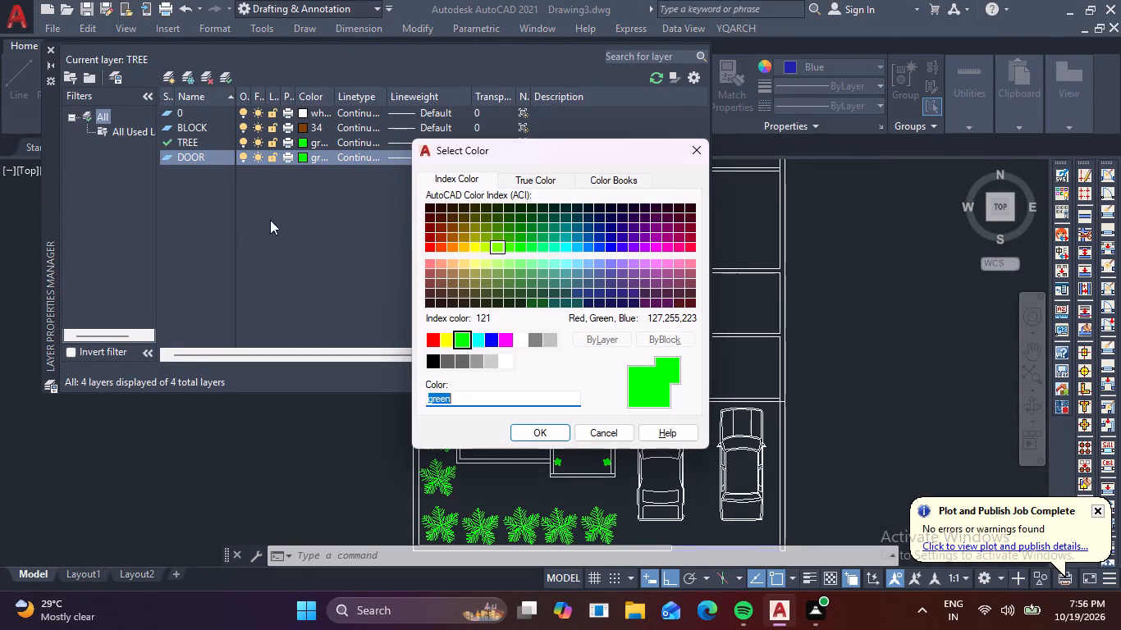
{"action": "left_click", "coordinate": [495, 341]}
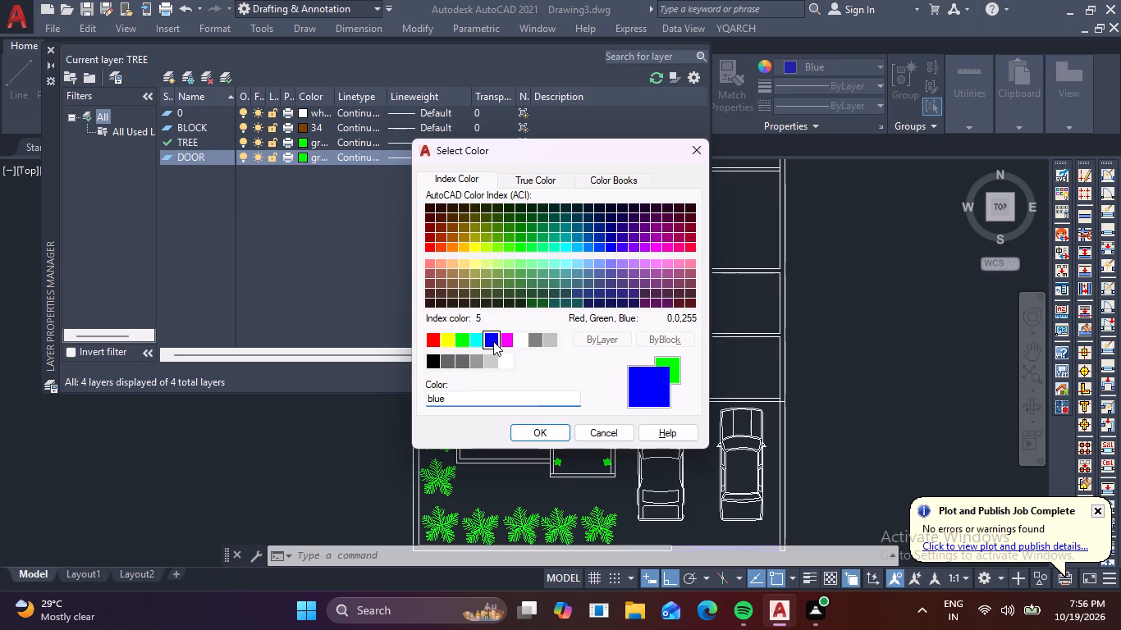
{"action": "left_click", "coordinate": [531, 436]}
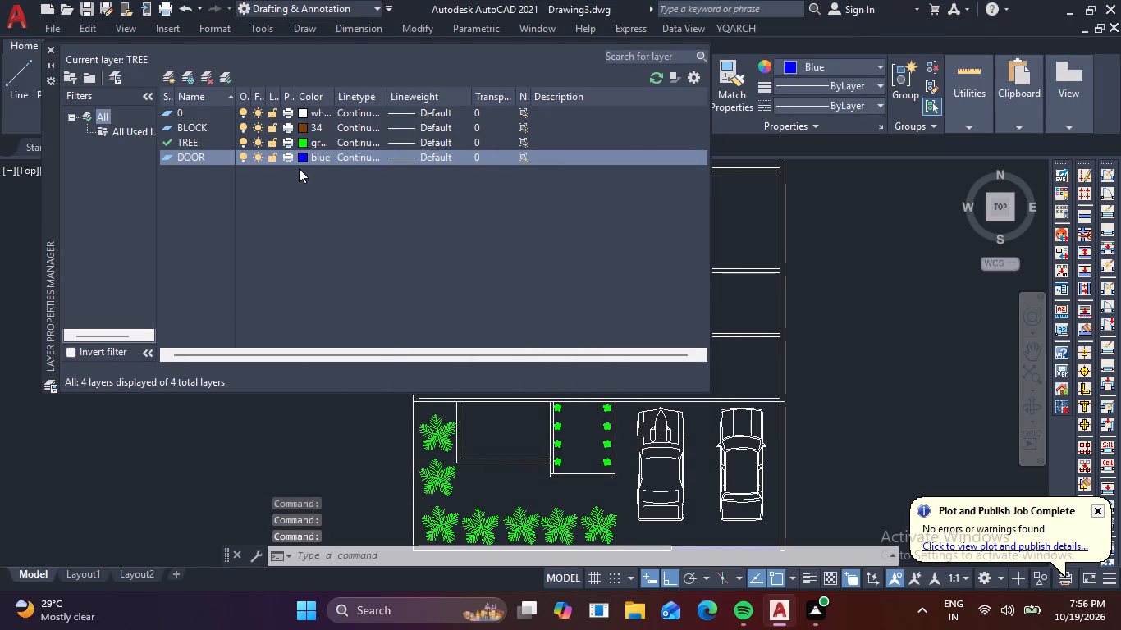
{"action": "left_click", "coordinate": [224, 153]}
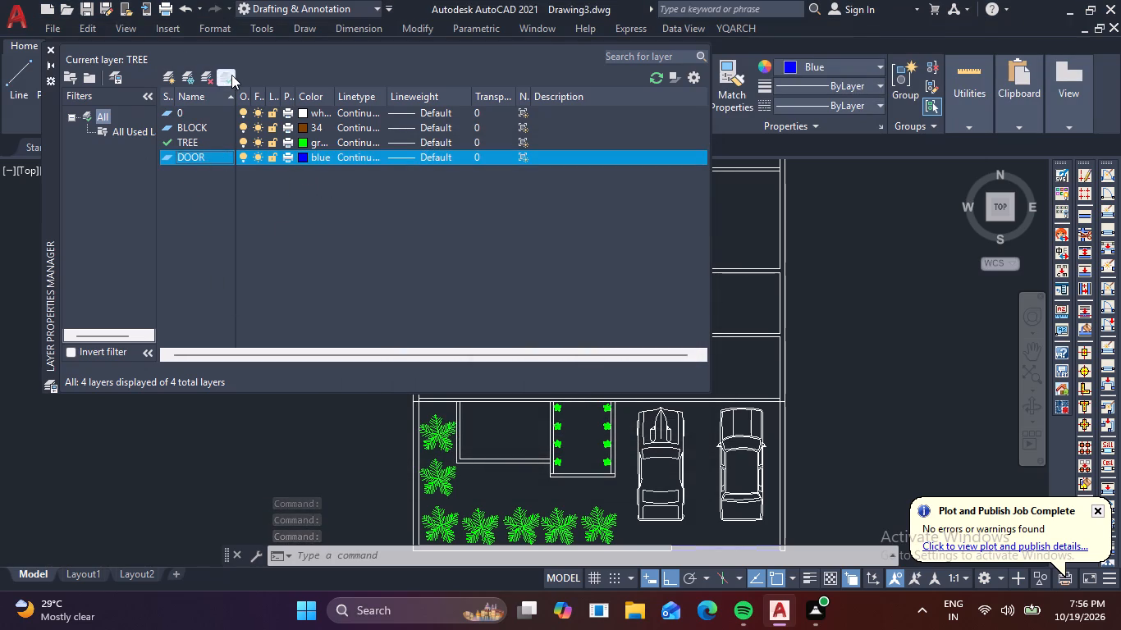
{"action": "left_click", "coordinate": [231, 75]}
{"action": "left_click", "coordinate": [55, 41]}
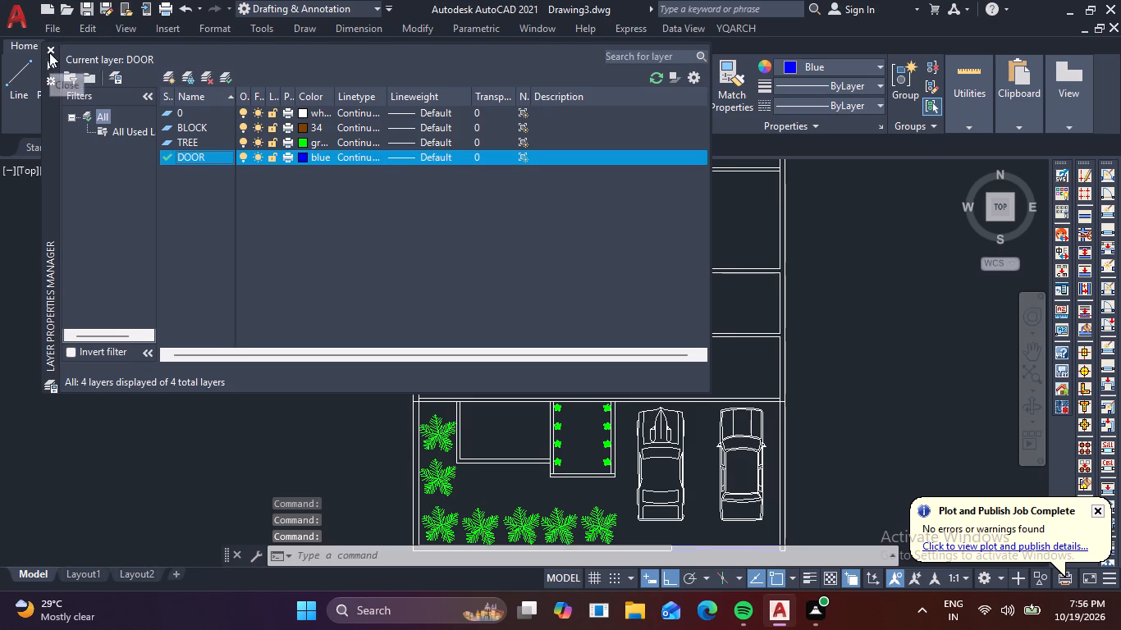
{"action": "left_click", "coordinate": [49, 52]}
Insert a Door - Imperial block in the empty area left of the floor plan.
{"action": "scroll", "coordinate": [233, 195], "scroll_direction": "down", "scroll_amount": 2}
{"action": "scroll", "coordinate": [272, 243], "scroll_direction": "up", "scroll_amount": 1}
{"action": "middle_click_drag", "start_coordinate": [276, 254], "coordinate": [333, 397]}
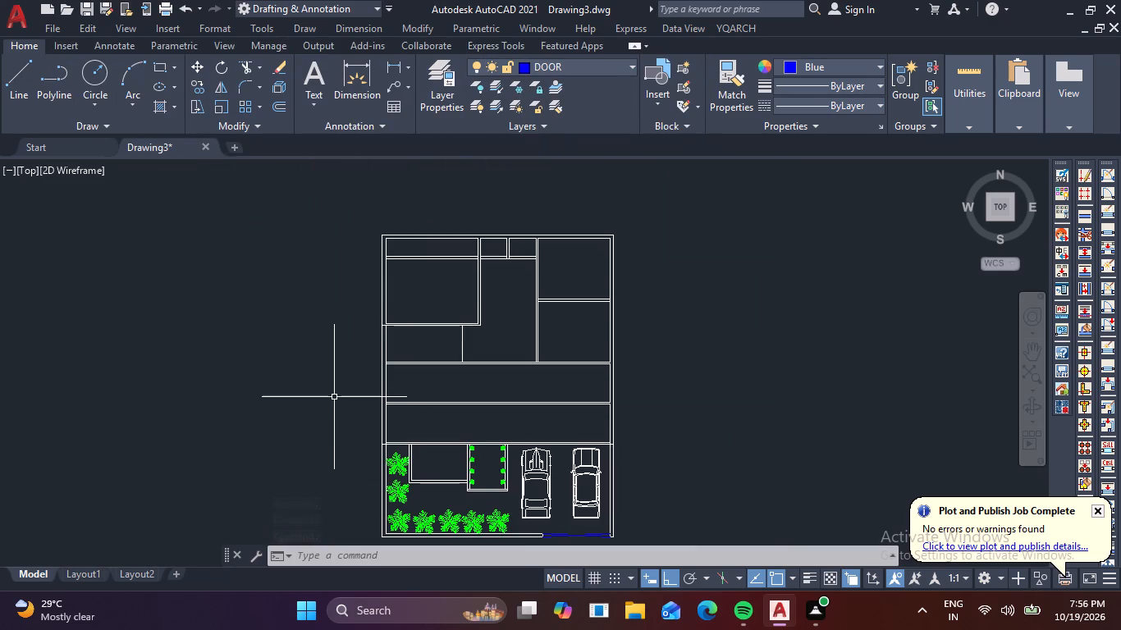
{"action": "key", "text": "ctrl+3"}
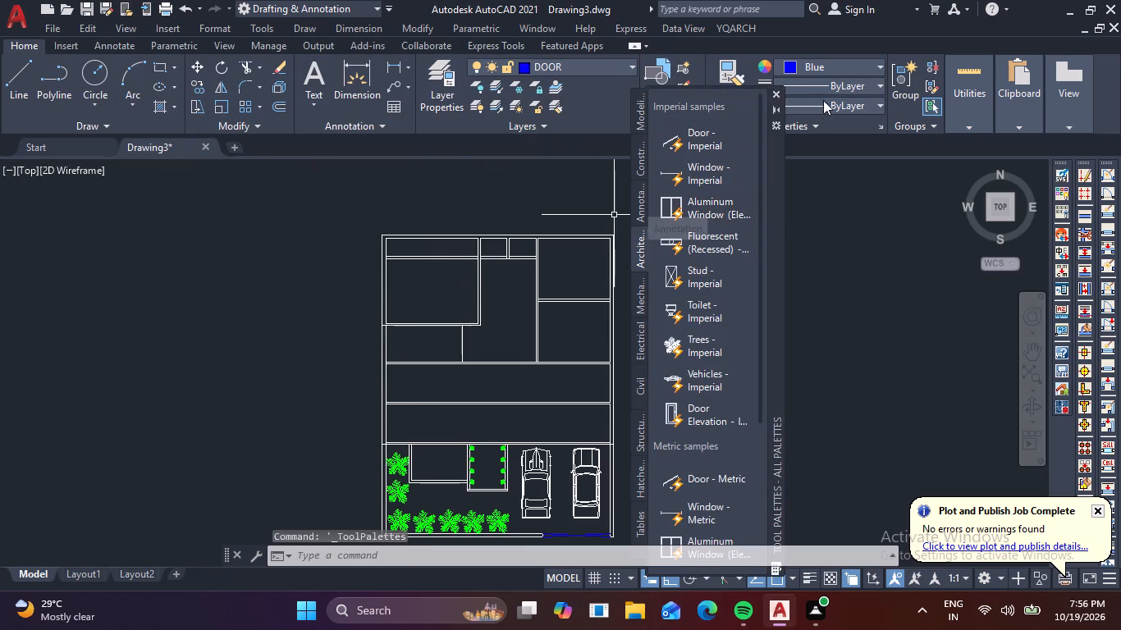
{"action": "left_click_drag", "start_coordinate": [702, 145], "coordinate": [112, 361]}
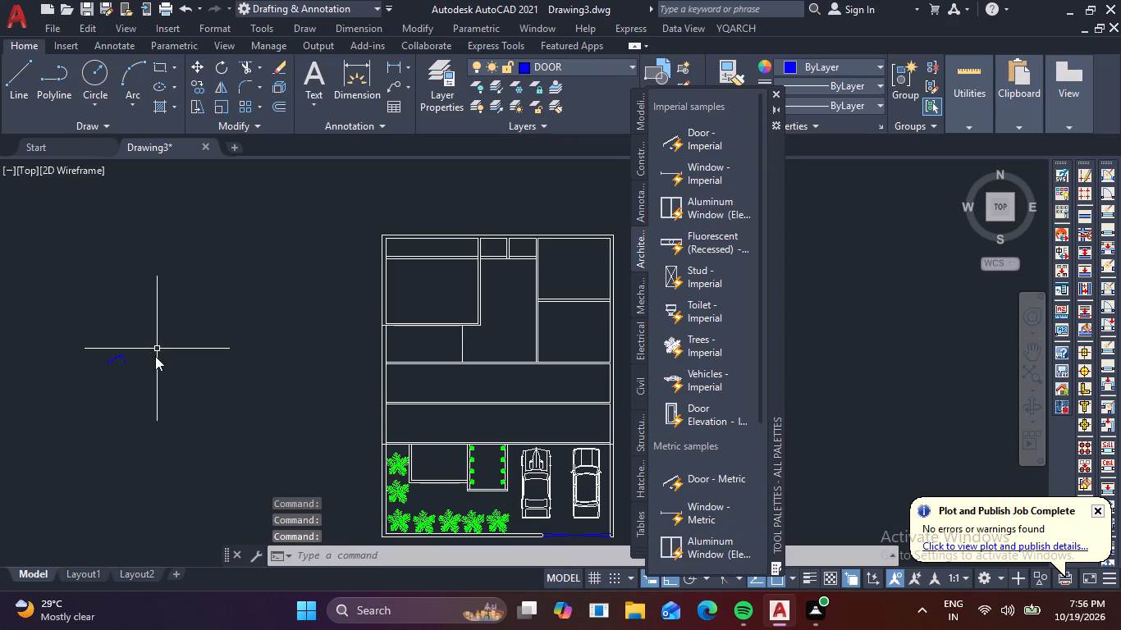
{"action": "middle_click_drag", "start_coordinate": [160, 403], "coordinate": [355, 427]}
{"action": "scroll", "coordinate": [268, 380], "scroll_direction": "up", "scroll_amount": 3}
{"action": "middle_click_drag", "start_coordinate": [407, 411], "coordinate": [234, 361]}
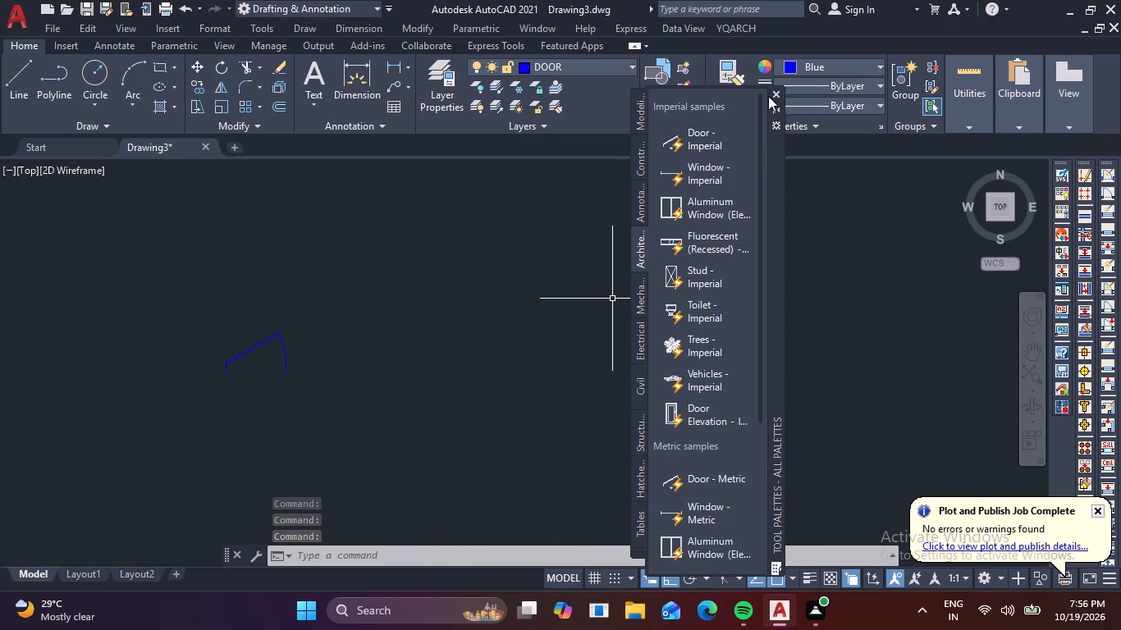
{"action": "left_click", "coordinate": [776, 94]}
Measure the inserted door's leaf with the quick measuring tool.
{"action": "left_click", "coordinate": [964, 106]}
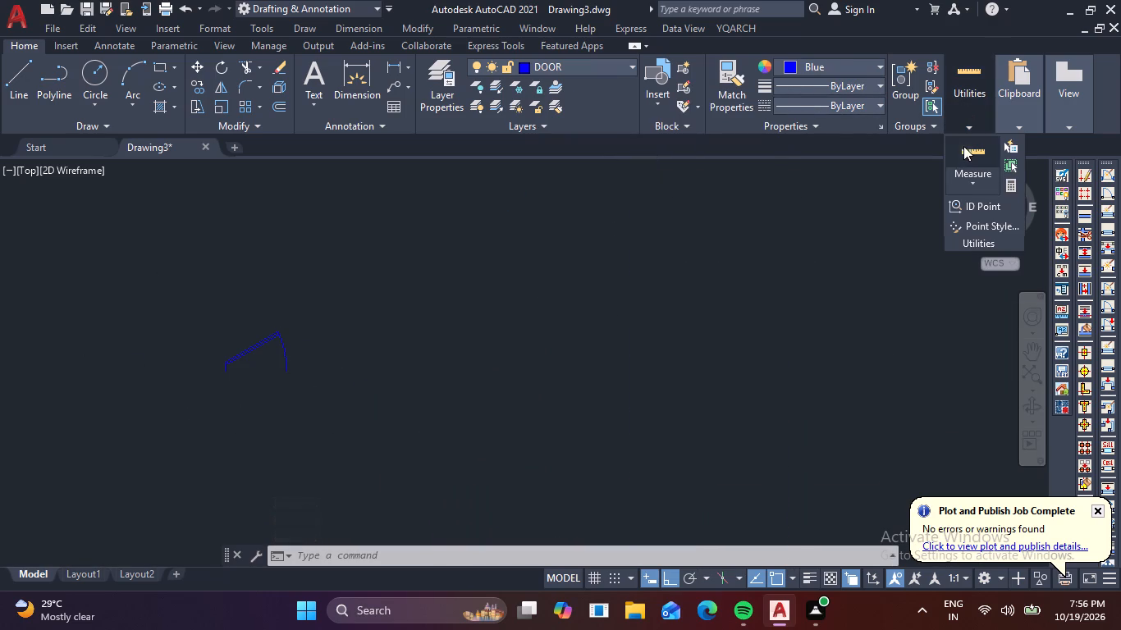
{"action": "left_click", "coordinate": [963, 146]}
{"action": "scroll", "coordinate": [112, 445], "scroll_direction": "up", "scroll_amount": 3}
{"action": "middle_click_drag", "start_coordinate": [349, 370], "coordinate": [232, 482]}
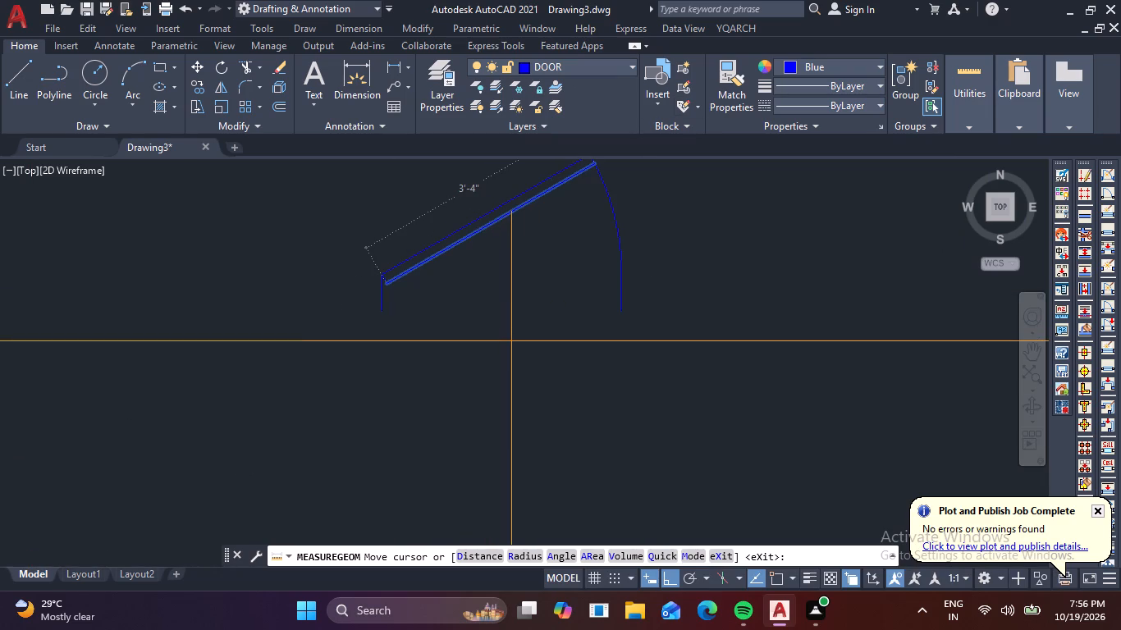
{"action": "key", "text": "Escape"}
Set the inserted door block's swing to fully open, with the leaf perpendicular to the opening.
{"action": "scroll", "coordinate": [512, 342], "scroll_direction": "down", "scroll_amount": 3}
{"action": "scroll", "coordinate": [722, 377], "scroll_direction": "down", "scroll_amount": 4}
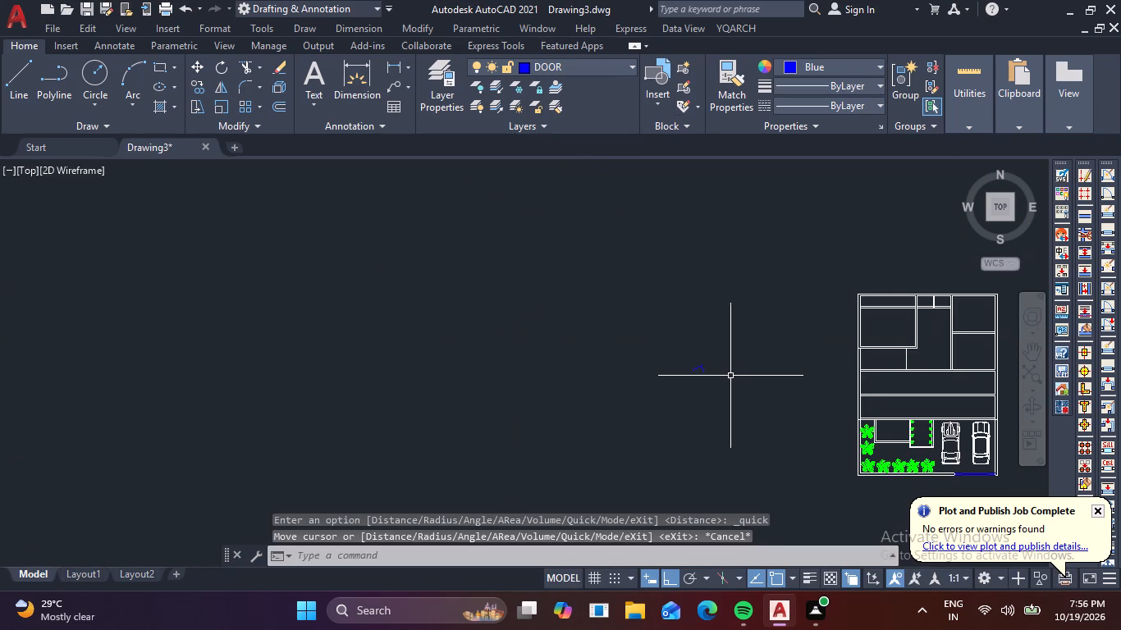
{"action": "middle_click_drag", "start_coordinate": [723, 374], "coordinate": [652, 374]}
{"action": "scroll", "coordinate": [629, 379], "scroll_direction": "up", "scroll_amount": 5}
{"action": "left_click_drag", "start_coordinate": [638, 381], "coordinate": [629, 363]}
{"action": "left_click", "coordinate": [549, 294]}
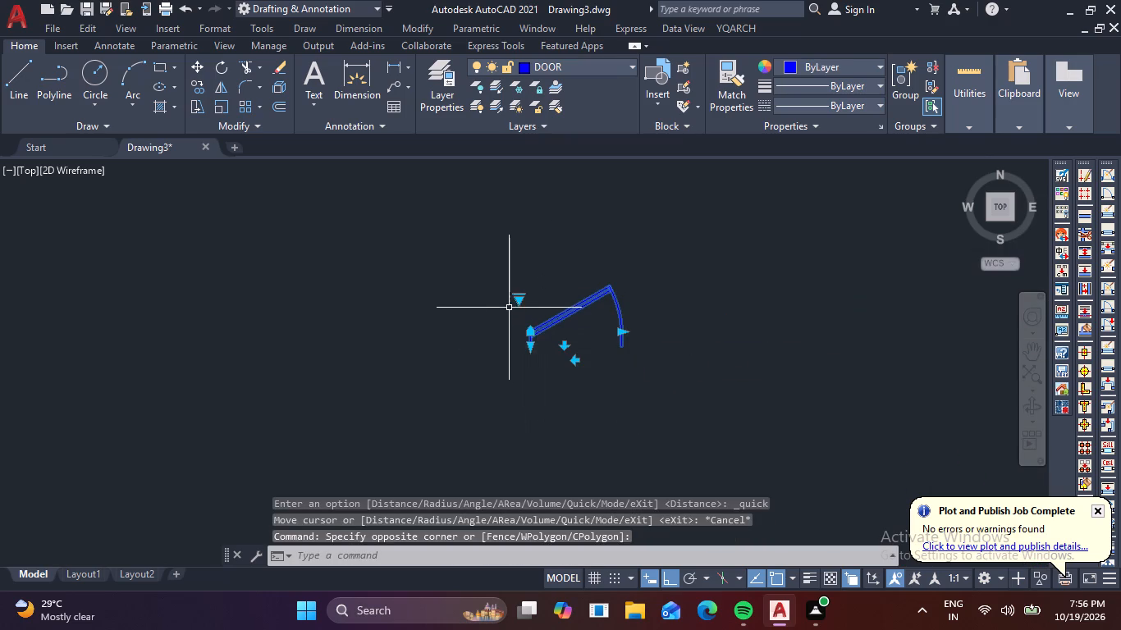
{"action": "left_click", "coordinate": [516, 298]}
{"action": "left_click", "coordinate": [580, 359]}
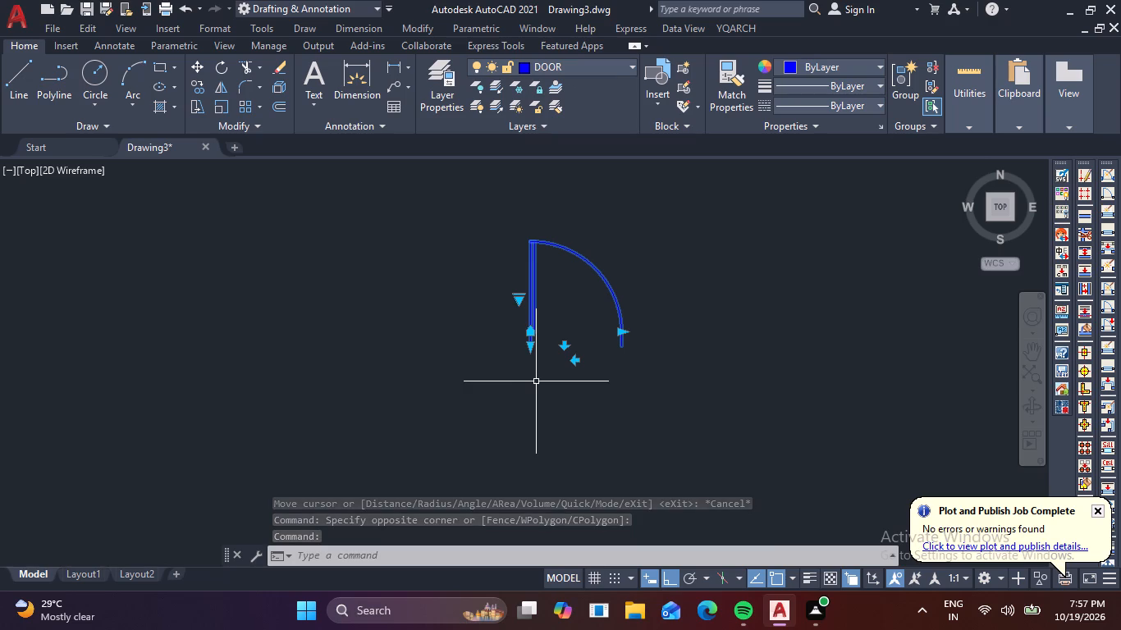
Mirror the door about a vertical line just to its right, keeping the original.
{"action": "type", "text": "MI"}
{"action": "key", "text": "space"}
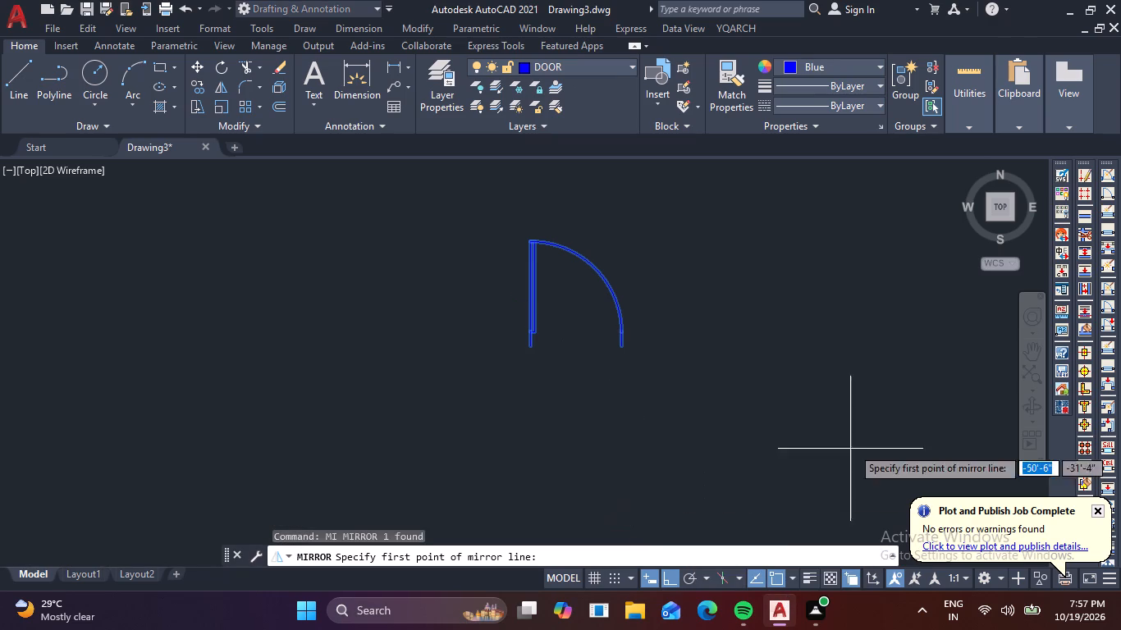
{"action": "left_click", "coordinate": [655, 204]}
{"action": "left_click", "coordinate": [624, 488]}
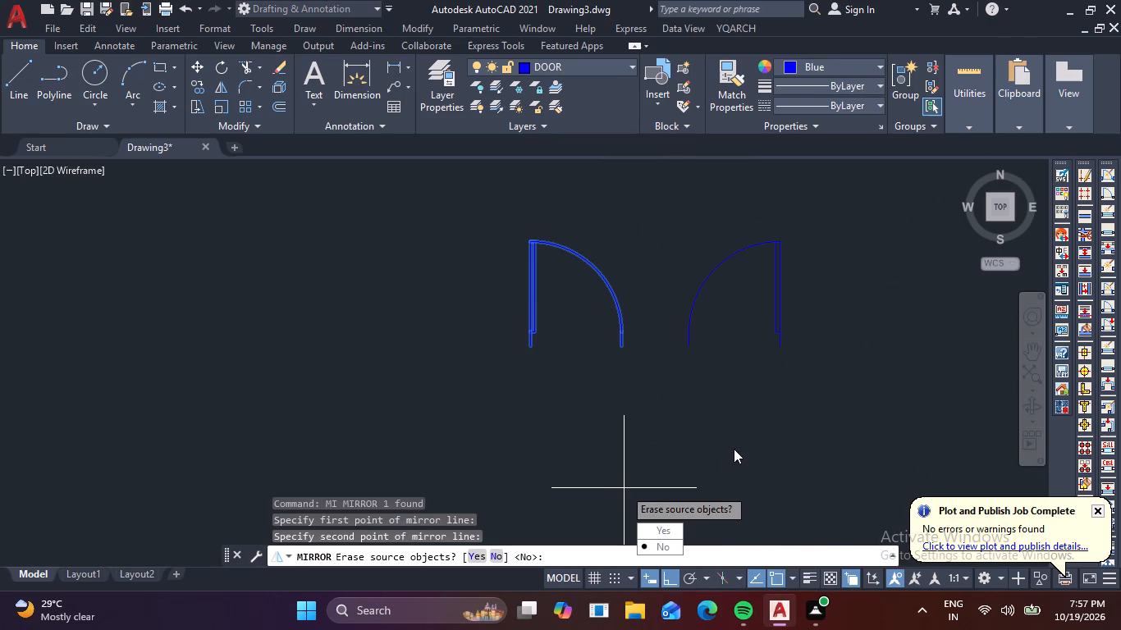
{"action": "key", "text": "space"}
Mirror both doors about a horizontal line just below them, keeping the originals.
{"action": "left_click_drag", "start_coordinate": [891, 337], "coordinate": [829, 322]}
{"action": "left_click", "coordinate": [407, 221]}
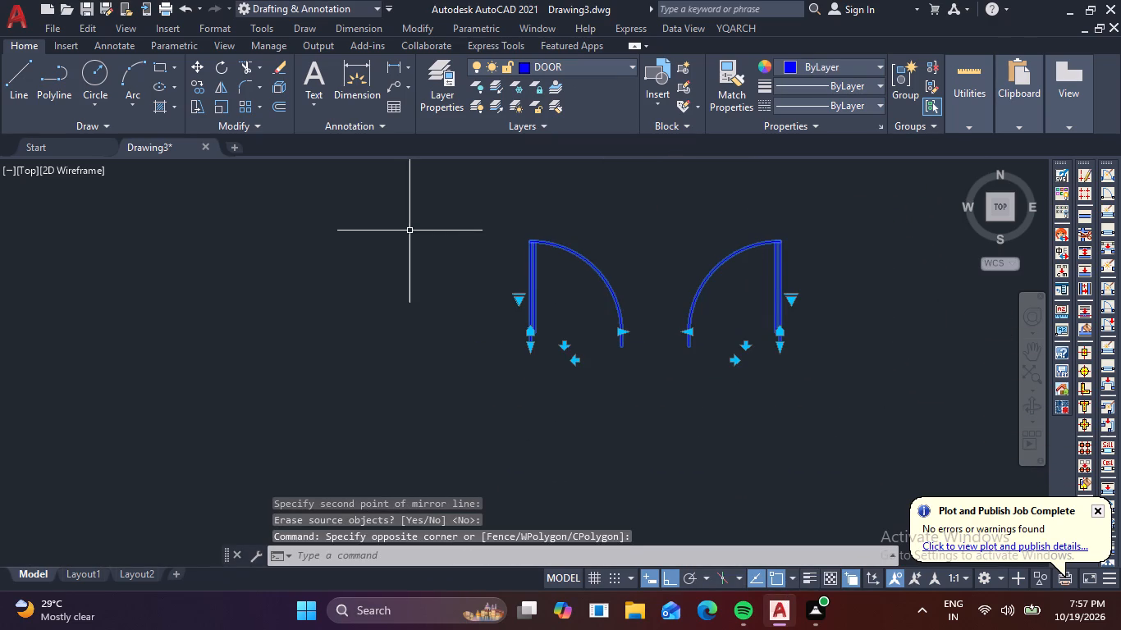
{"action": "key", "text": "m"}
{"action": "key", "text": "i"}
{"action": "key", "text": "space"}
{"action": "left_click", "coordinate": [438, 374]}
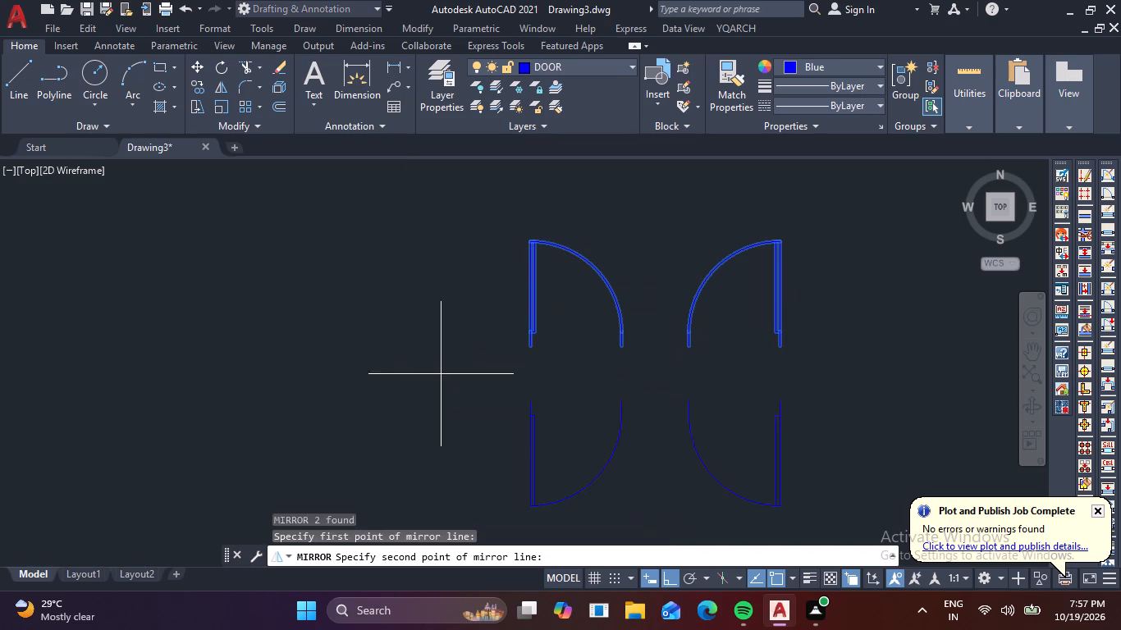
{"action": "left_click", "coordinate": [930, 377]}
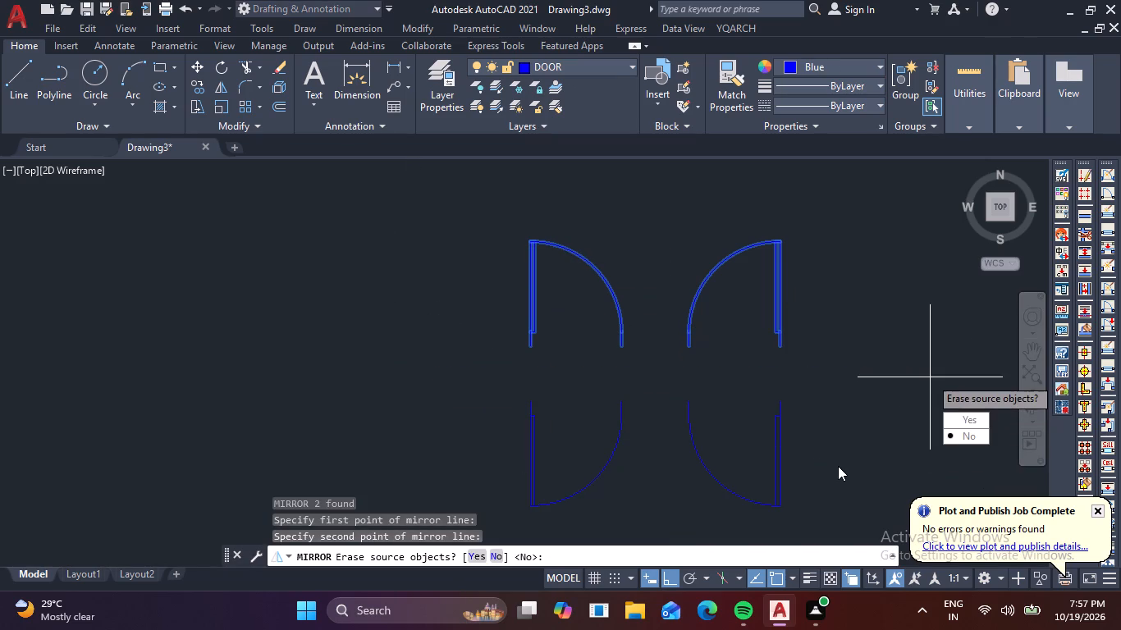
{"action": "key", "text": "space"}
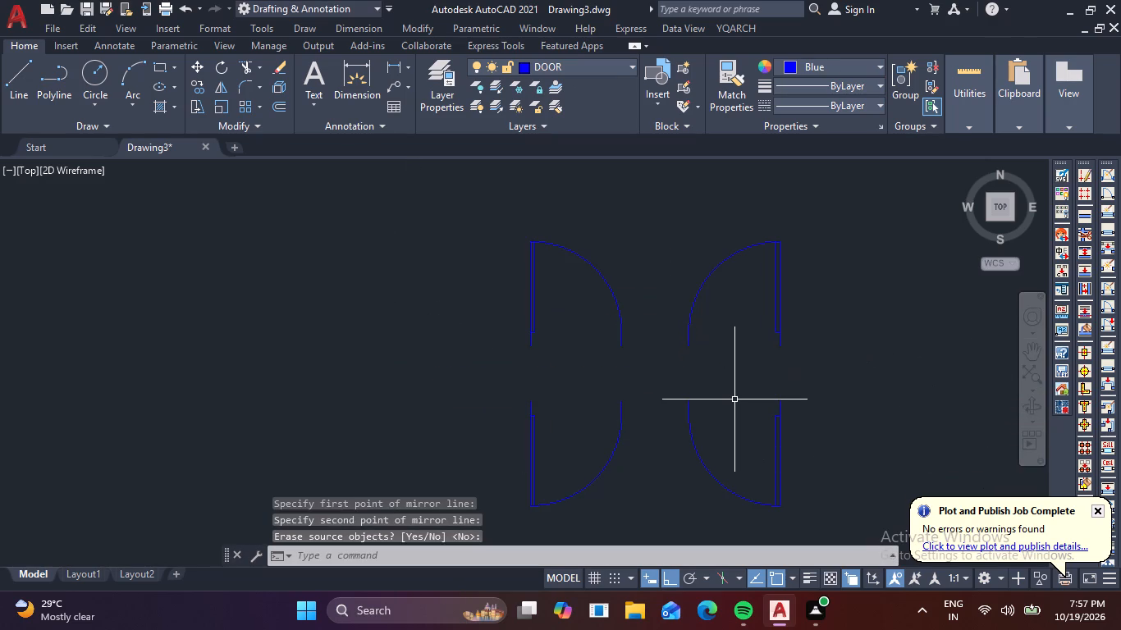
Copy the lower-right door with Ortho off into the wall above the blank front room, aligning its hinge side with the small planted room's left wall.
{"action": "scroll", "coordinate": [657, 347], "scroll_direction": "down", "scroll_amount": 1}
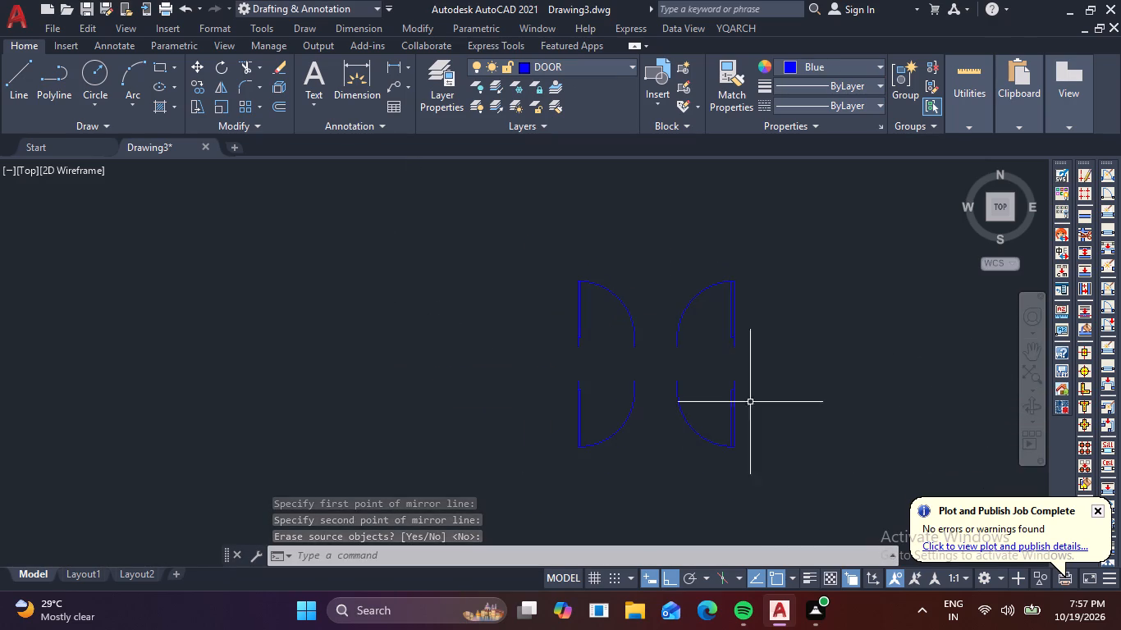
{"action": "left_click_drag", "start_coordinate": [764, 449], "coordinate": [748, 437]}
{"action": "left_click", "coordinate": [693, 397]}
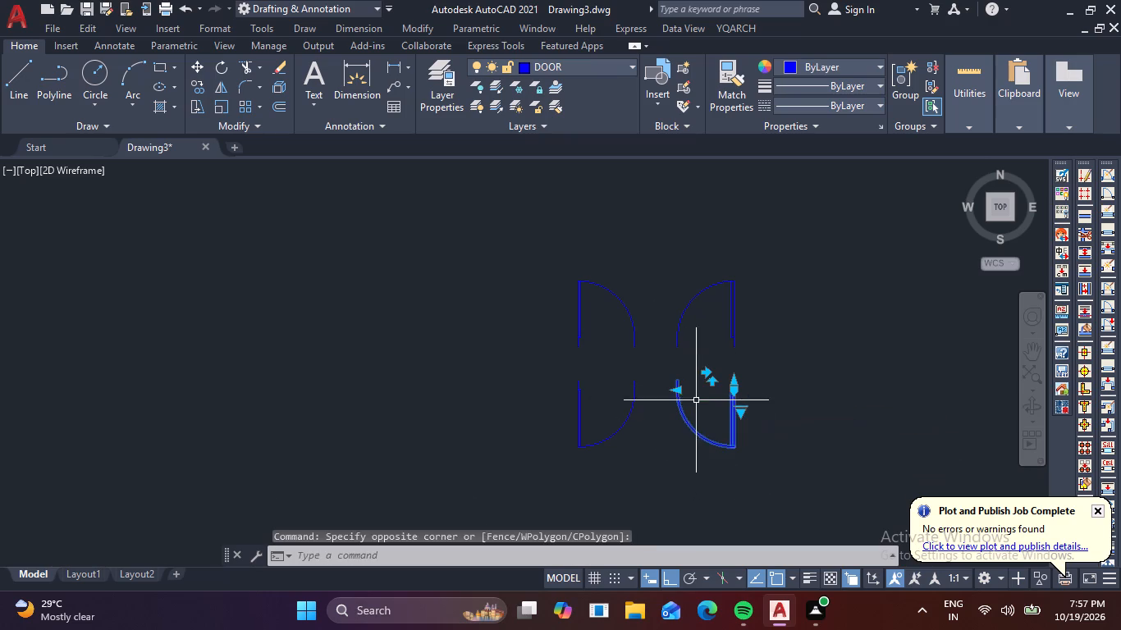
{"action": "type", "text": "CO"}
{"action": "key", "text": "space"}
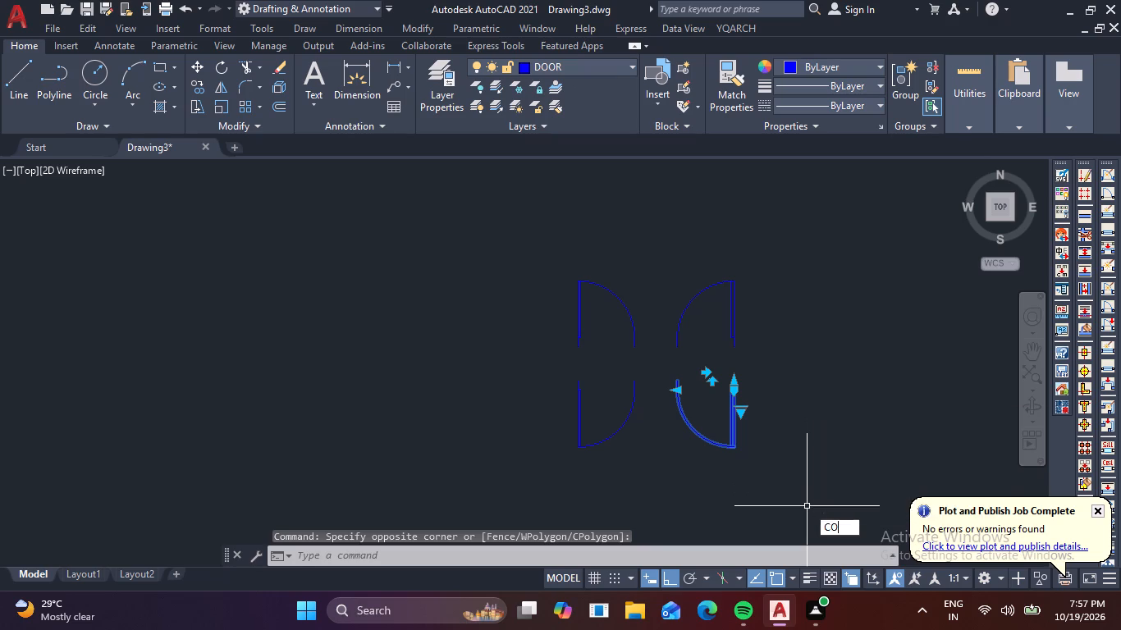
{"action": "scroll", "coordinate": [723, 365], "scroll_direction": "up", "scroll_amount": 4}
{"action": "left_click", "coordinate": [754, 478]}
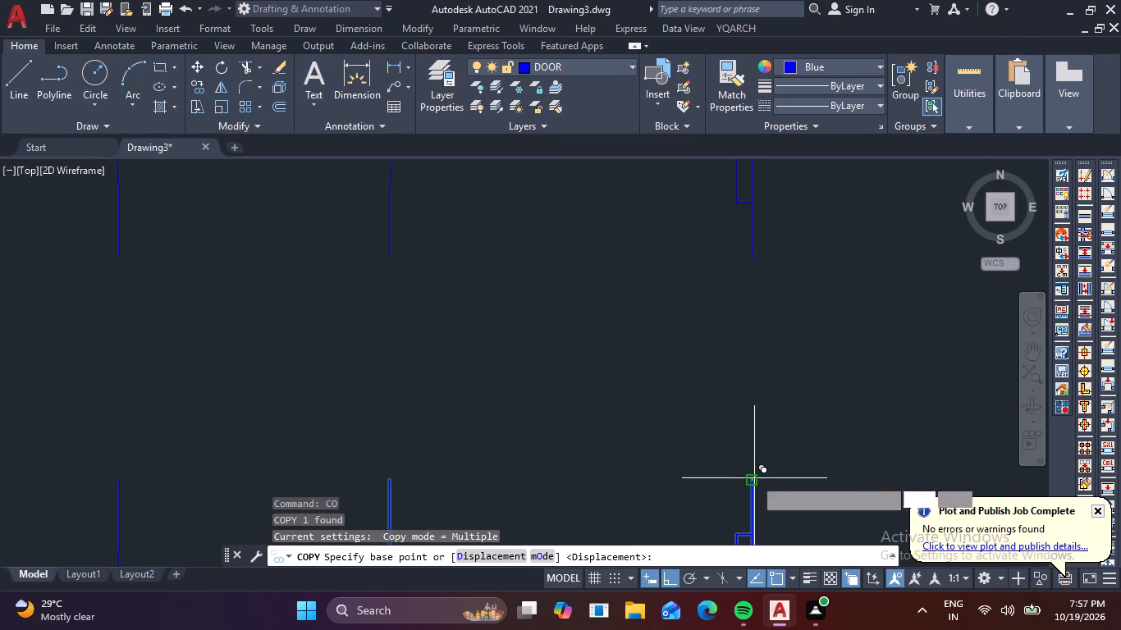
{"action": "scroll", "coordinate": [849, 418], "scroll_direction": "down", "scroll_amount": 4}
{"action": "middle_click_drag", "start_coordinate": [829, 436], "coordinate": [662, 461]}
{"action": "key", "text": "F8"}
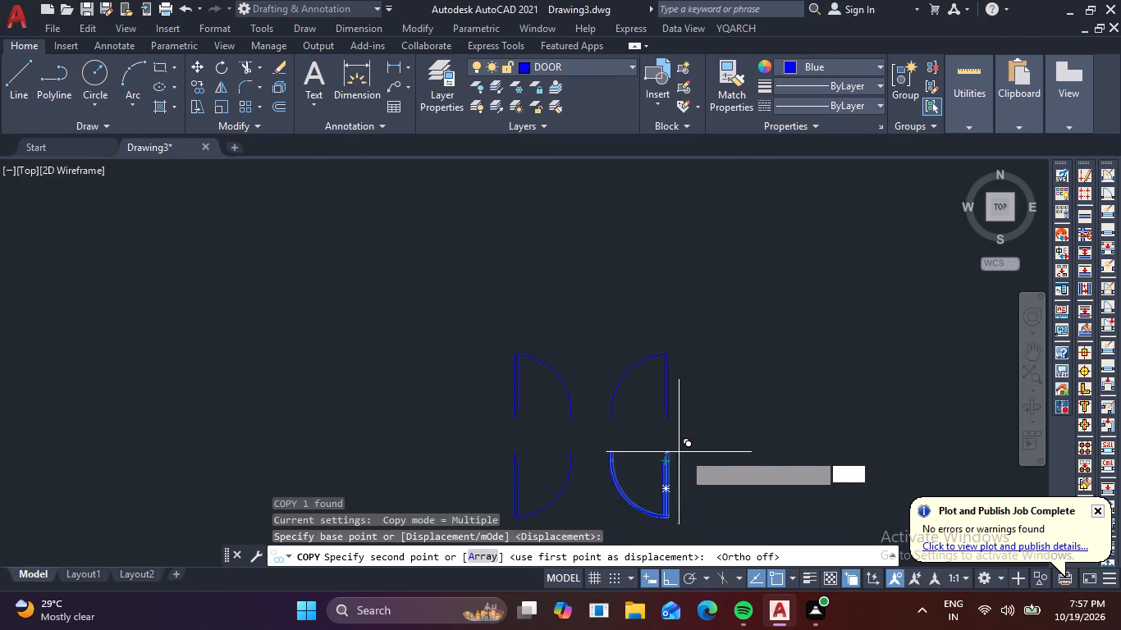
{"action": "scroll", "coordinate": [696, 447], "scroll_direction": "down", "scroll_amount": 2}
{"action": "middle_click_drag", "start_coordinate": [809, 448], "coordinate": [488, 427]}
{"action": "middle_click", "coordinate": [455, 418]}
{"action": "middle_click_drag", "start_coordinate": [732, 500], "coordinate": [600, 327]}
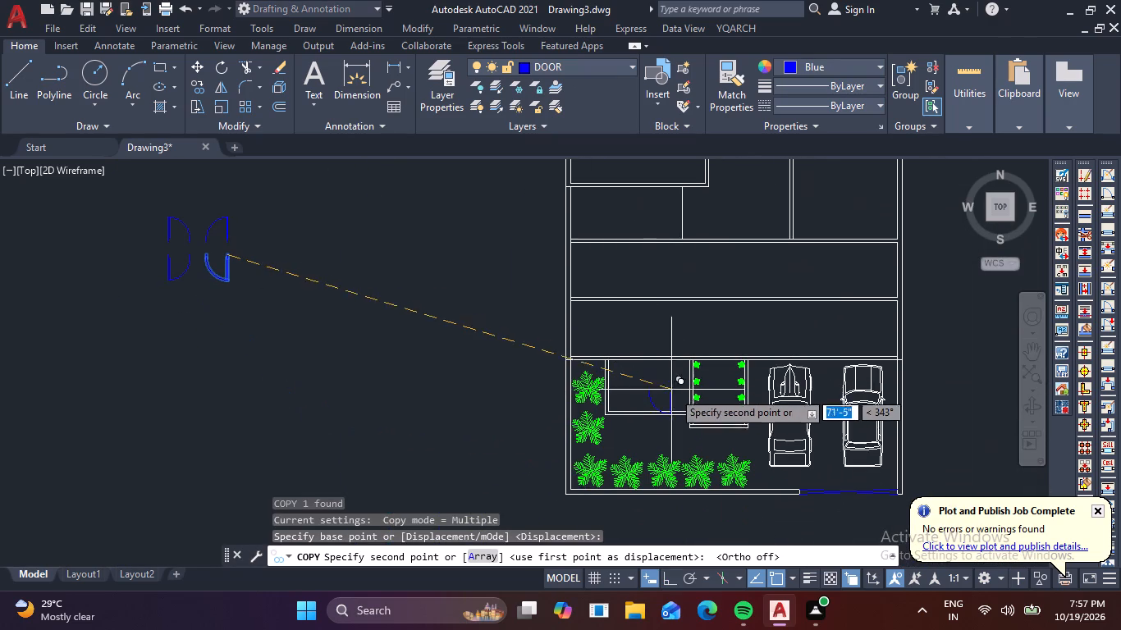
{"action": "scroll", "coordinate": [684, 393], "scroll_direction": "up", "scroll_amount": 3}
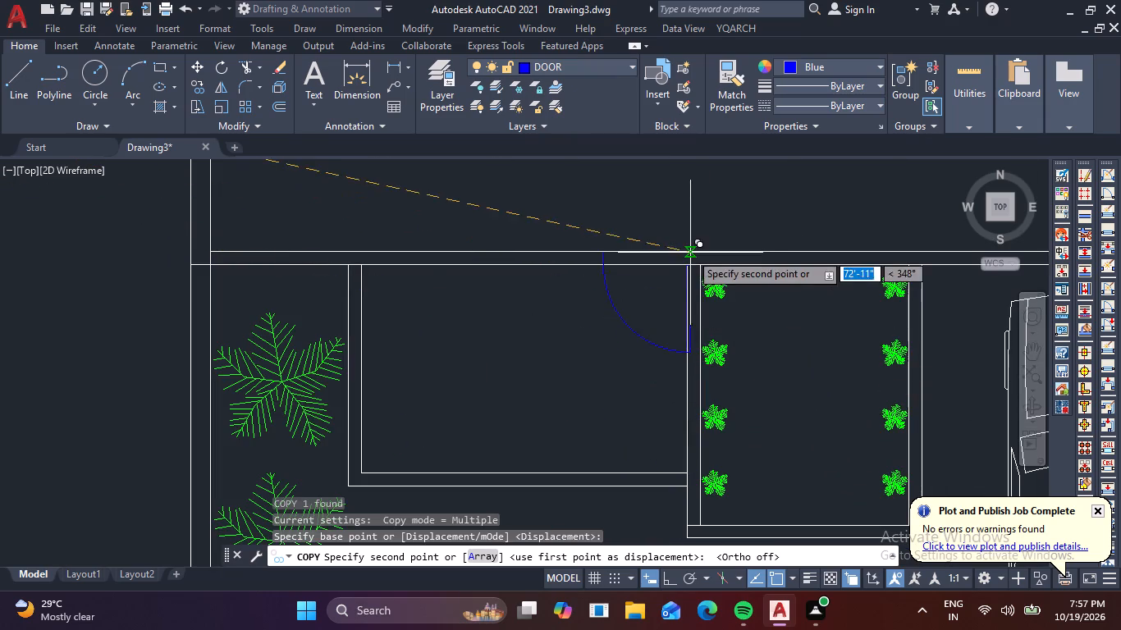
{"action": "scroll", "coordinate": [676, 263], "scroll_direction": "up", "scroll_amount": 4}
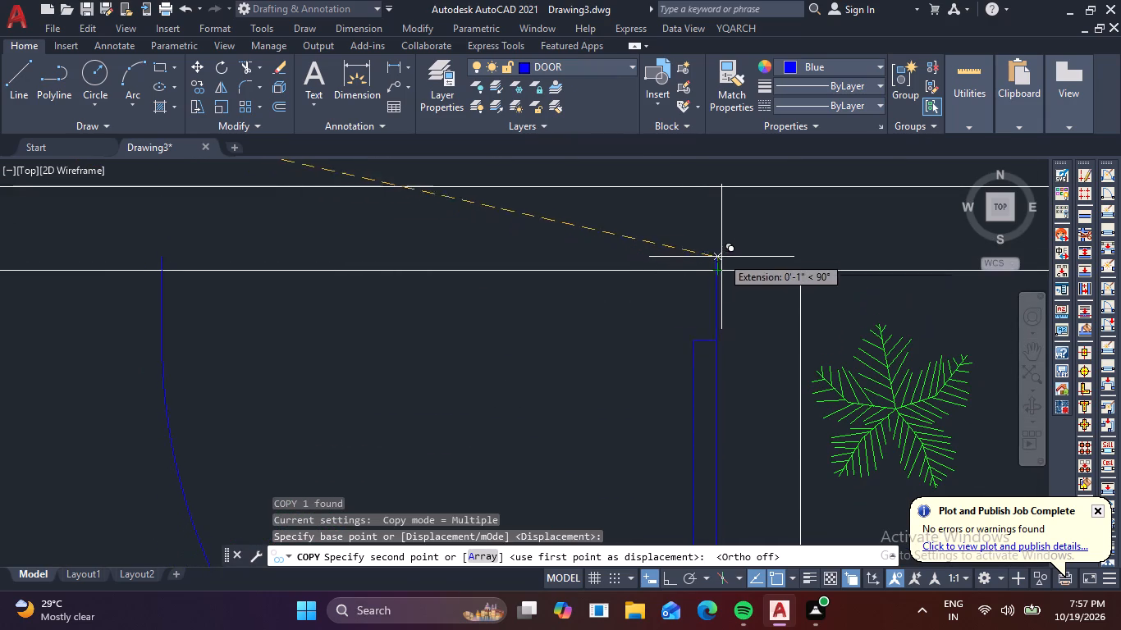
{"action": "left_click", "coordinate": [716, 191]}
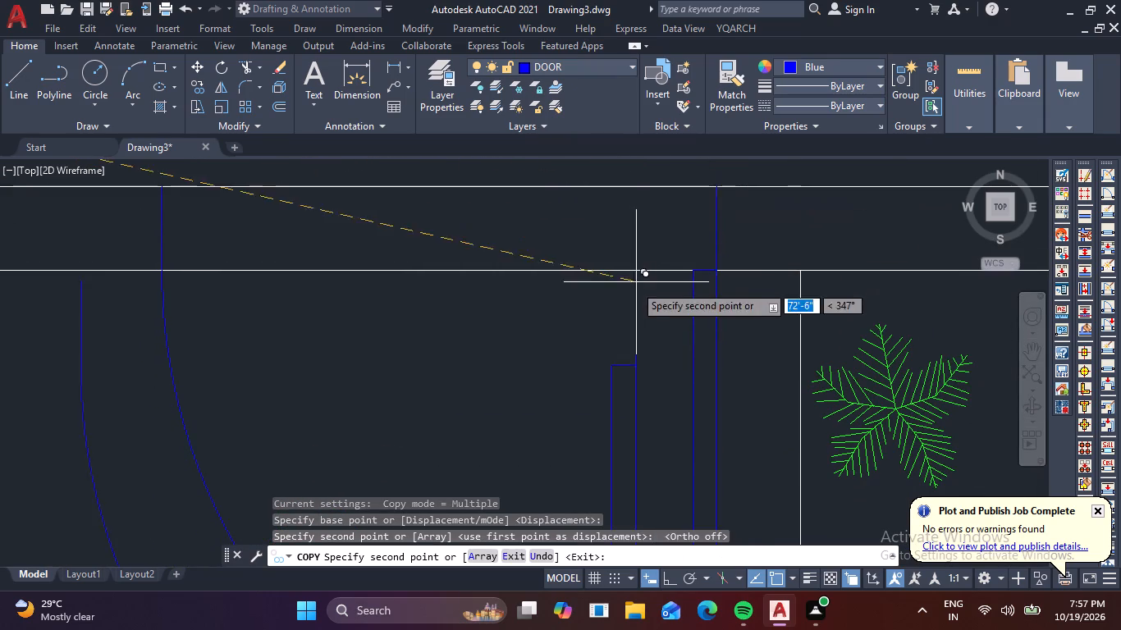
{"action": "scroll", "coordinate": [632, 289], "scroll_direction": "down", "scroll_amount": 3}
{"action": "scroll", "coordinate": [563, 379], "scroll_direction": "down", "scroll_amount": 3}
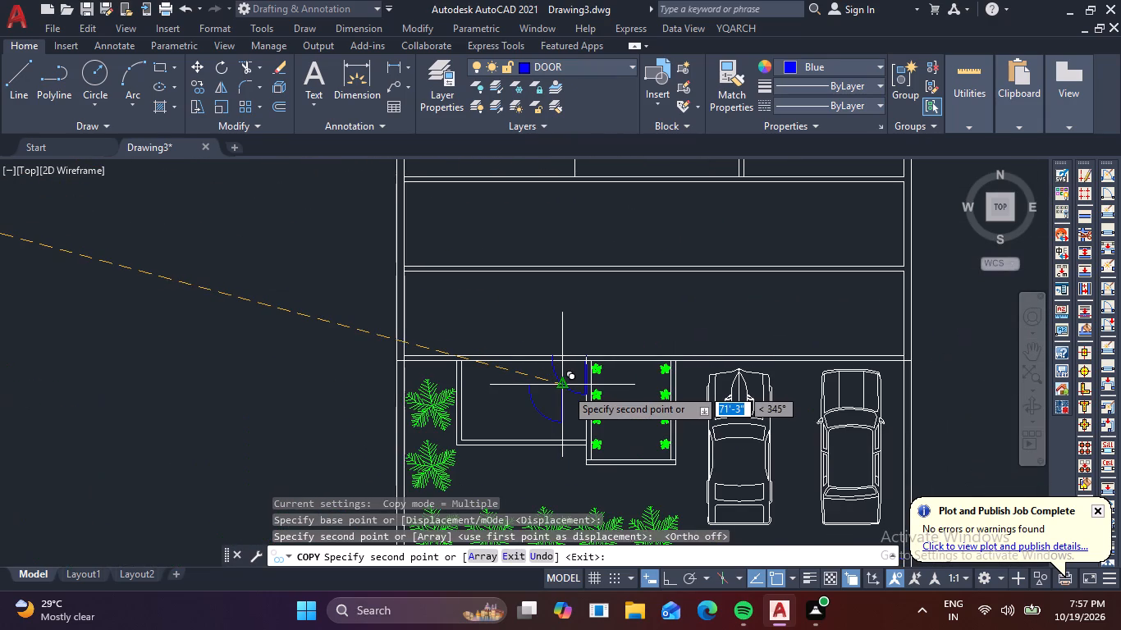
{"action": "middle_click_drag", "start_coordinate": [566, 396], "coordinate": [572, 454]}
{"action": "scroll", "coordinate": [573, 454], "scroll_direction": "down", "scroll_amount": 1}
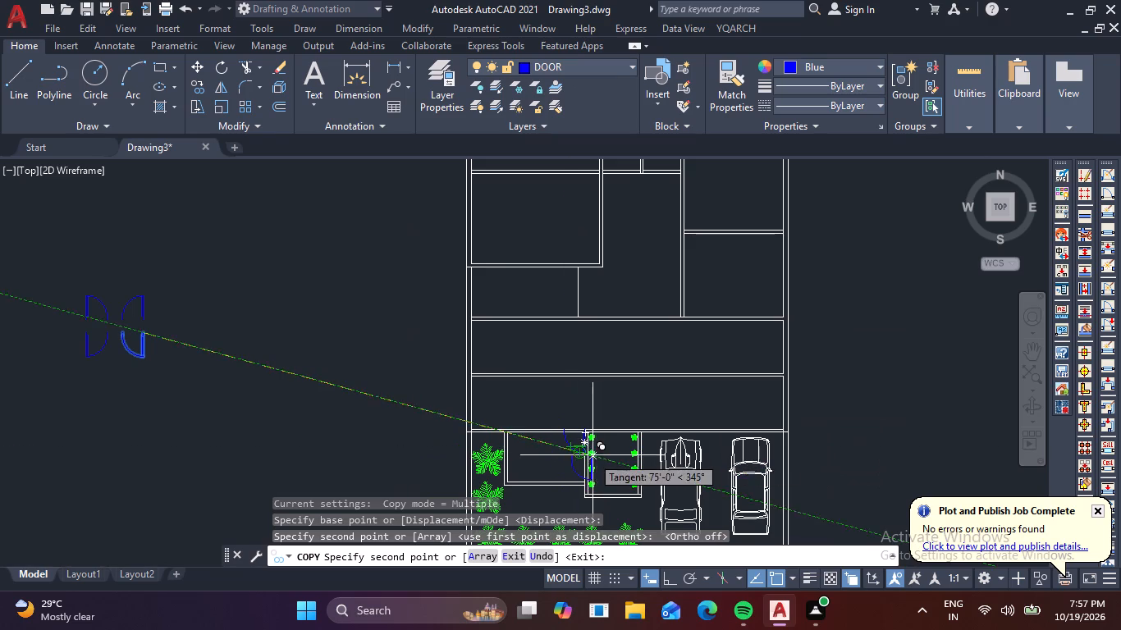
{"action": "key", "text": "Escape"}
Rotate the upper-left spare door 90° counterclockwise about its lower hinge end, with Ortho on.
{"action": "middle_click_drag", "start_coordinate": [314, 363], "coordinate": [345, 388]}
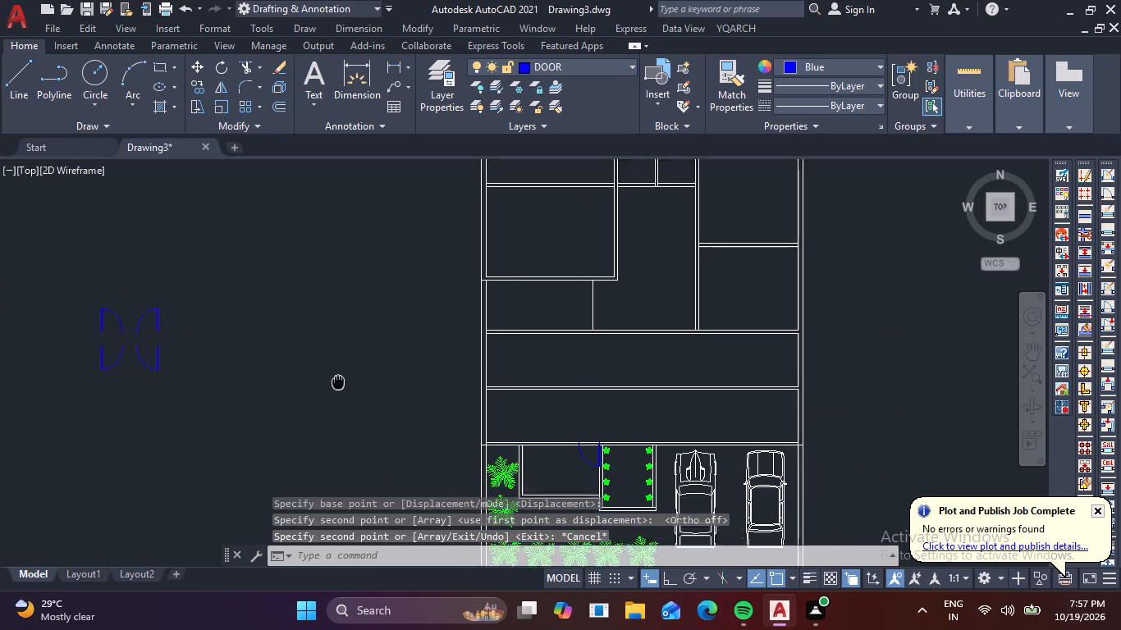
{"action": "middle_click_drag", "start_coordinate": [345, 388], "coordinate": [399, 424]}
{"action": "scroll", "coordinate": [162, 357], "scroll_direction": "up", "scroll_amount": 3}
{"action": "left_click", "coordinate": [218, 390]}
{"action": "left_click", "coordinate": [175, 345]}
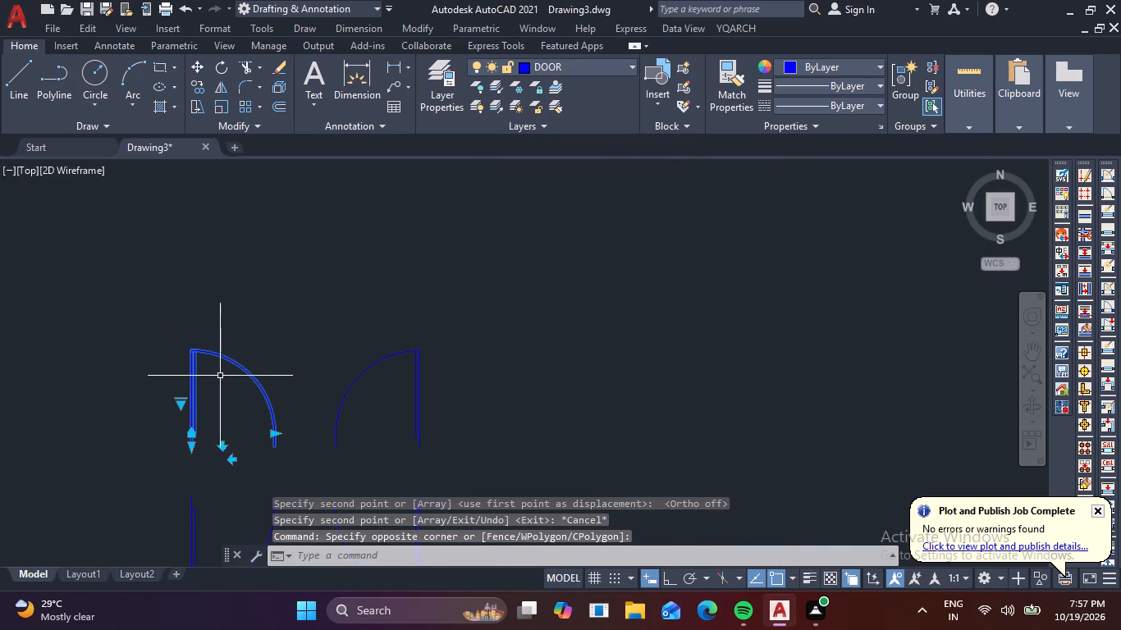
{"action": "right_click", "coordinate": [233, 381]}
{"action": "left_click", "coordinate": [270, 354]}
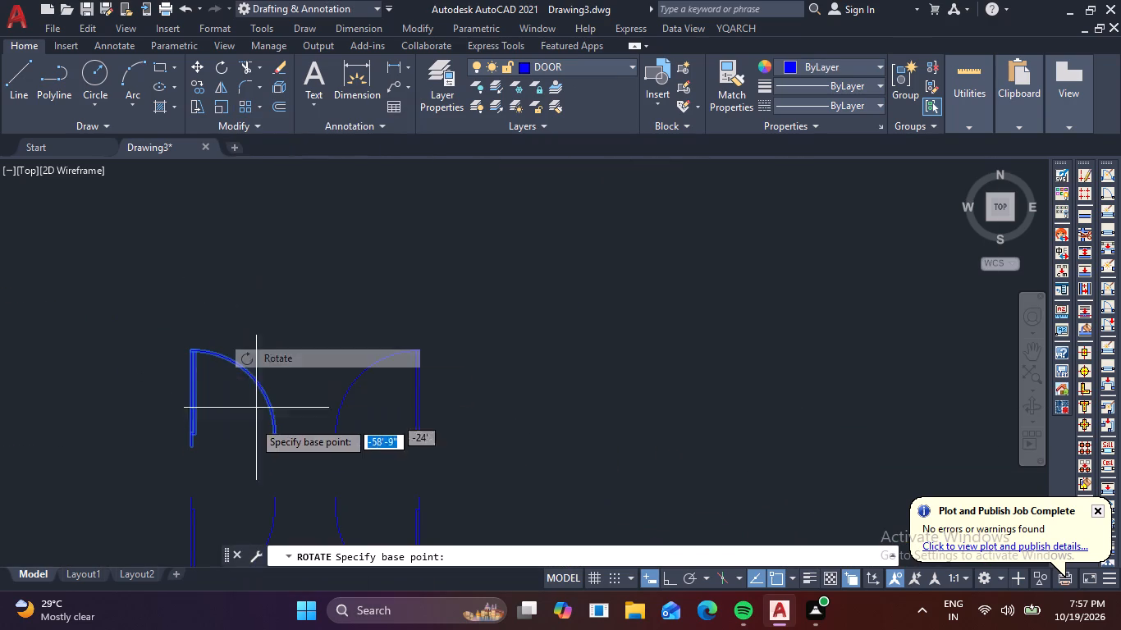
{"action": "left_click", "coordinate": [191, 450]}
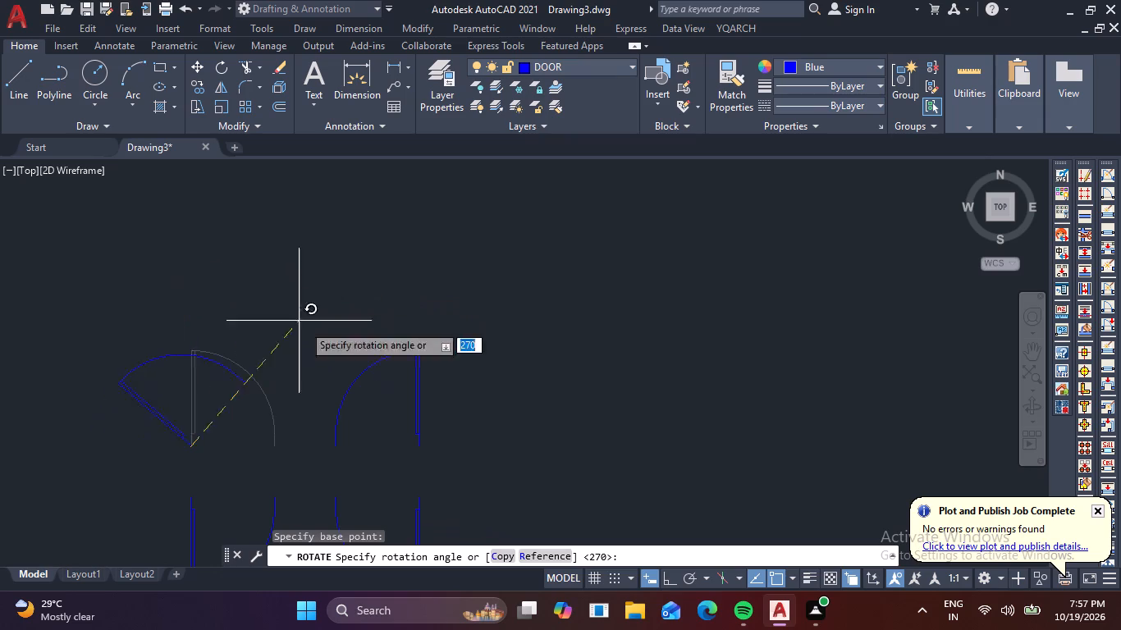
{"action": "left_click", "coordinate": [674, 576]}
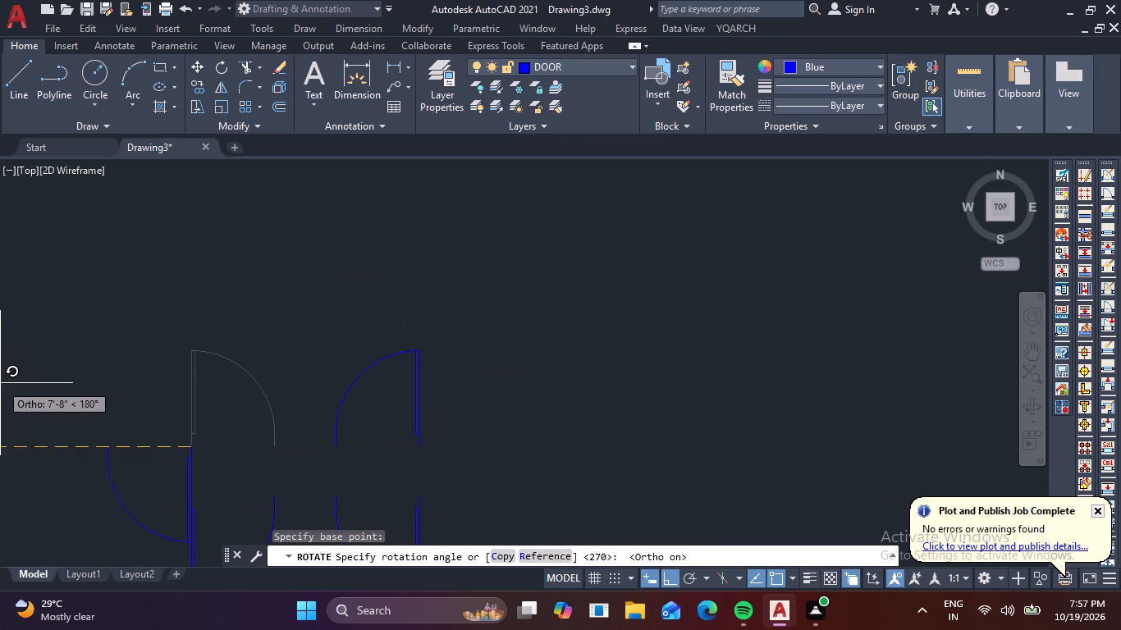
{"action": "left_click", "coordinate": [222, 261]}
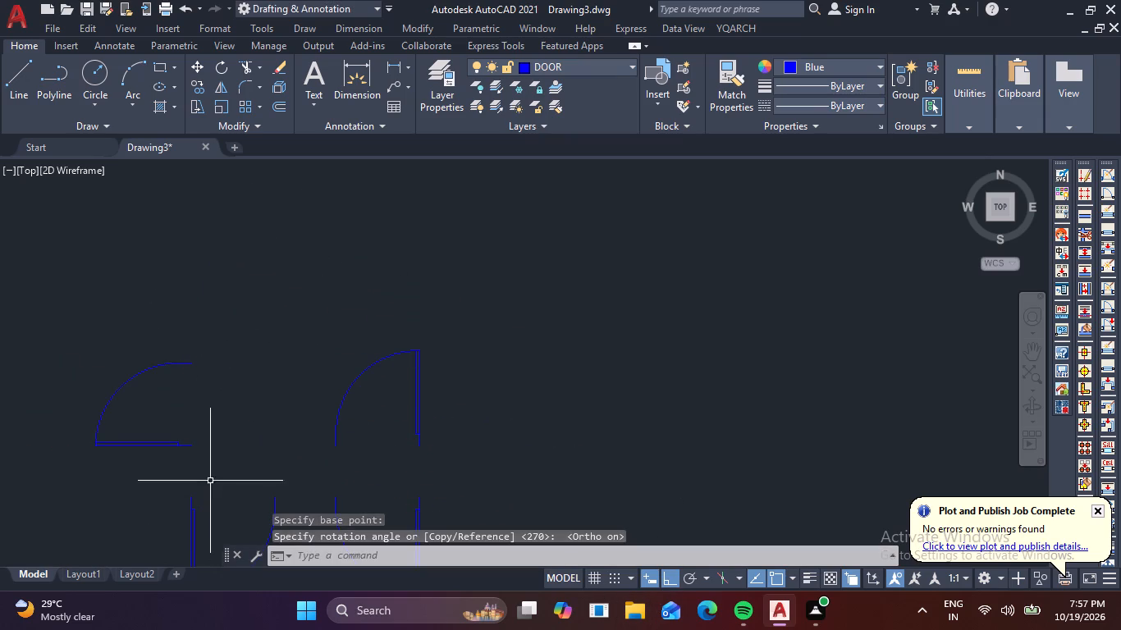
Copy the rotated door by its hinge end, with Ortho off, into the large left room's right wall near the lower corner.
{"action": "left_click", "coordinate": [211, 459]}
{"action": "left_click", "coordinate": [144, 417]}
{"action": "right_click", "coordinate": [229, 451]}
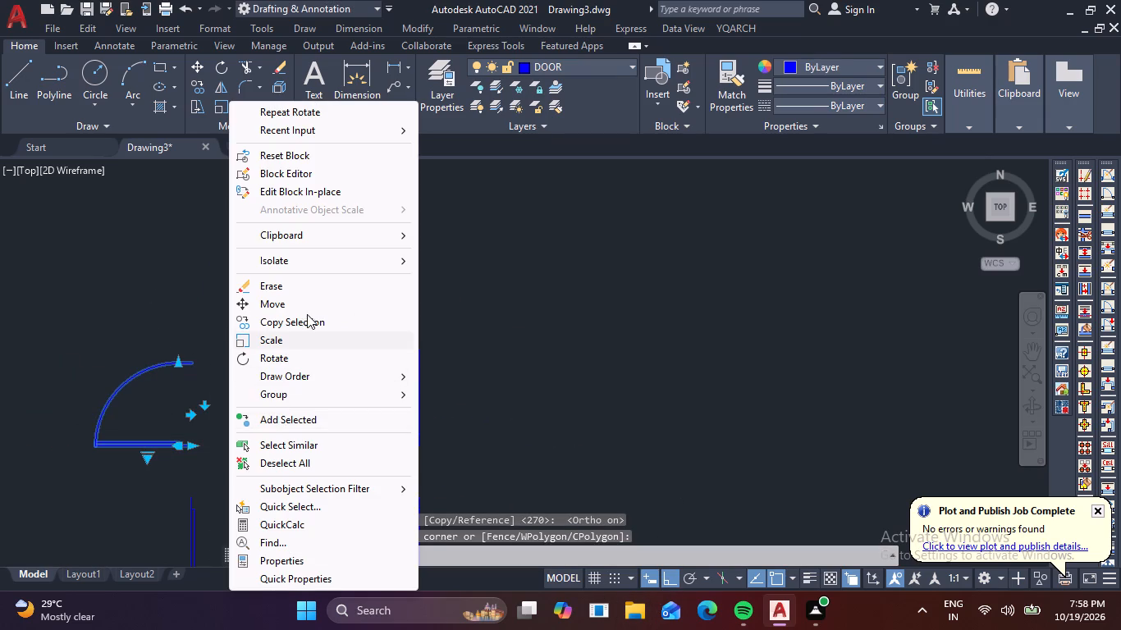
{"action": "left_click", "coordinate": [305, 319]}
{"action": "left_click", "coordinate": [191, 450]}
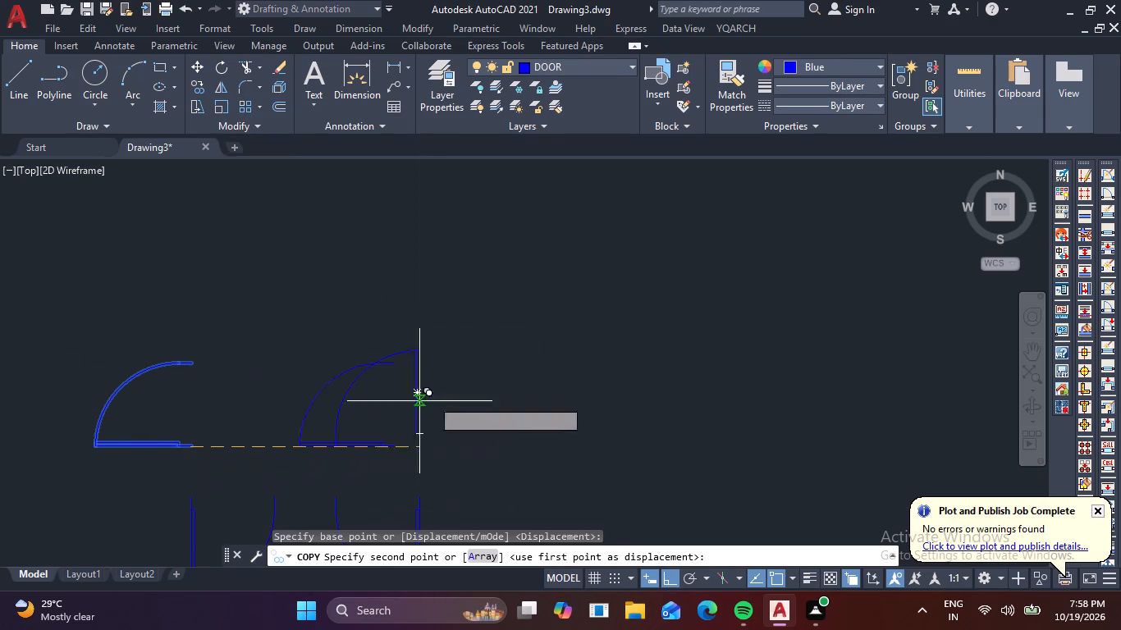
{"action": "left_click", "coordinate": [672, 582]}
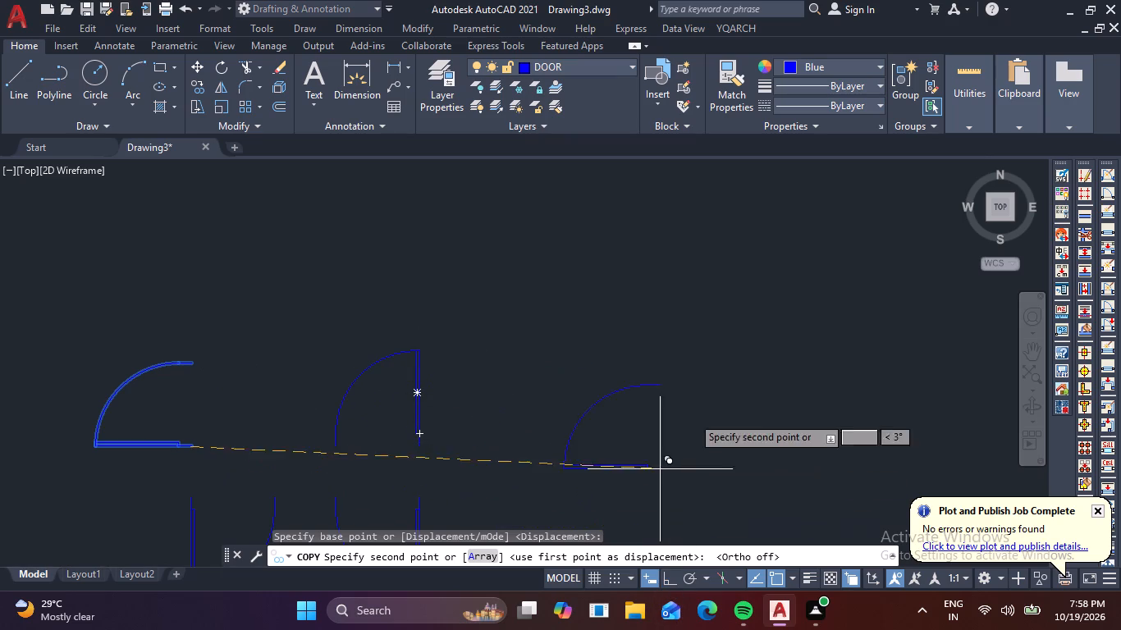
{"action": "scroll", "coordinate": [716, 381], "scroll_direction": "down", "scroll_amount": 3}
{"action": "middle_click_drag", "start_coordinate": [449, 431], "coordinate": [272, 419]}
{"action": "middle_click_drag", "start_coordinate": [613, 407], "coordinate": [346, 410]}
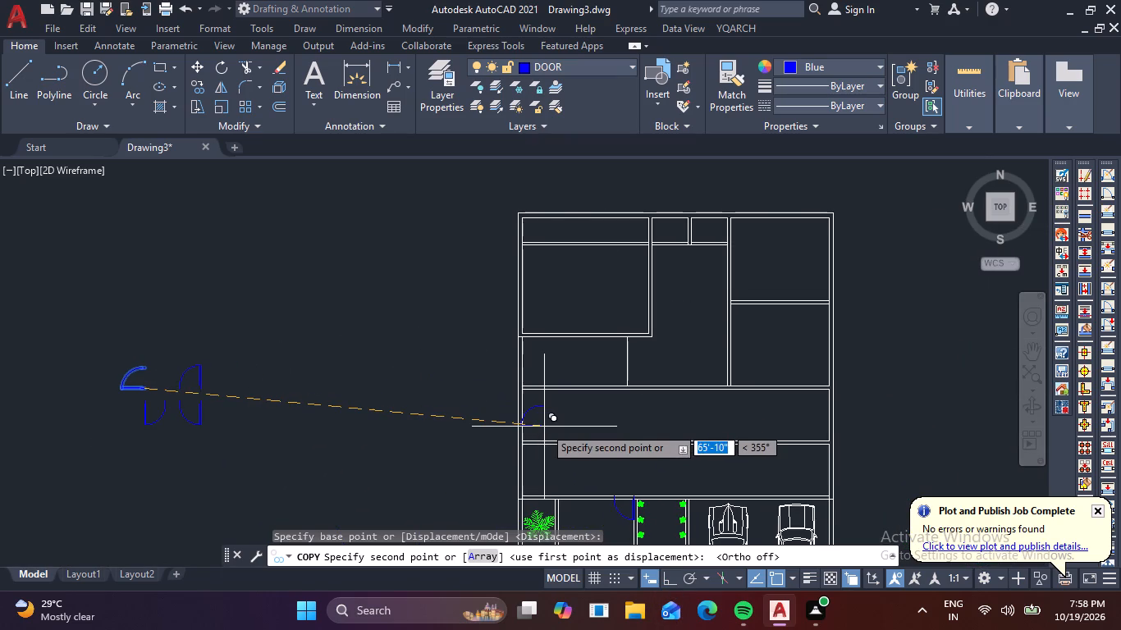
{"action": "scroll", "coordinate": [659, 318], "scroll_direction": "up", "scroll_amount": 3}
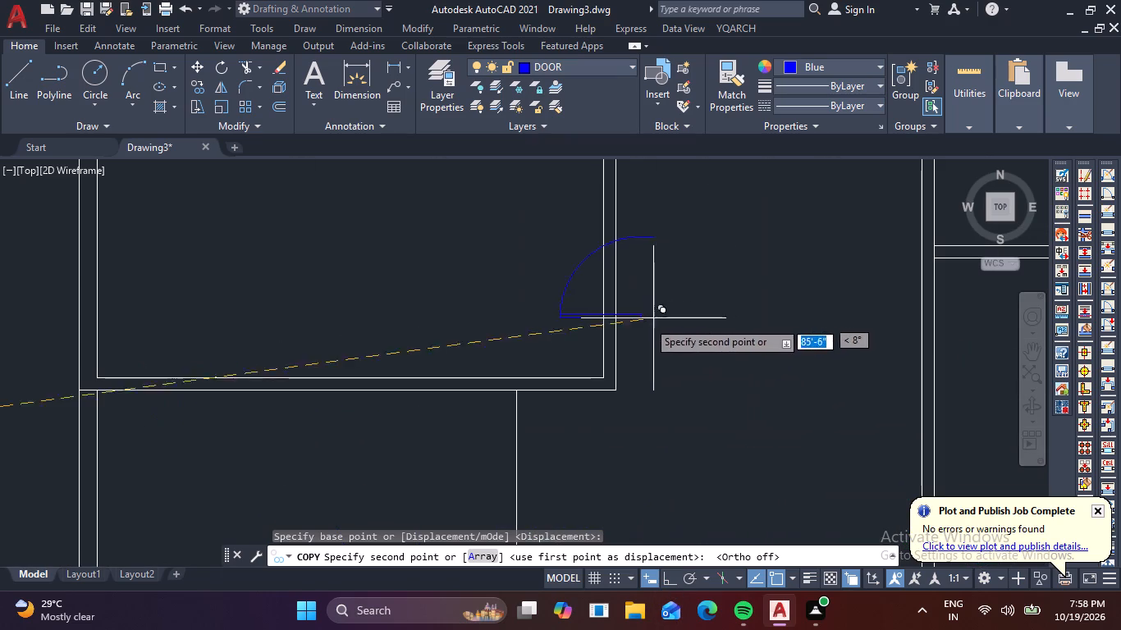
{"action": "scroll", "coordinate": [588, 377], "scroll_direction": "up", "scroll_amount": 3}
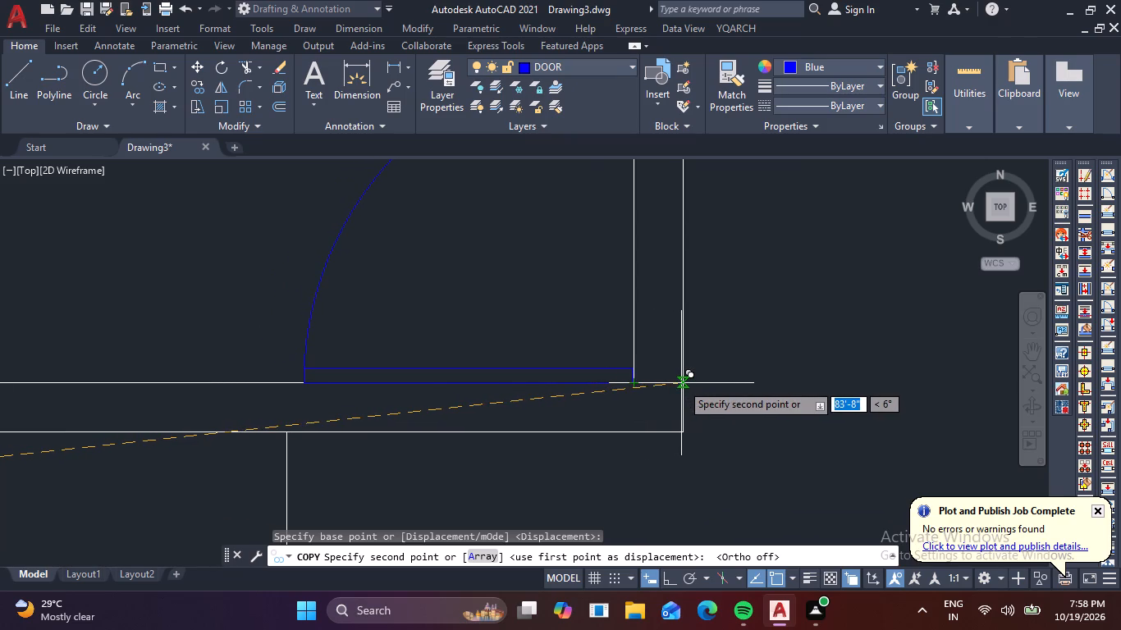
{"action": "scroll", "coordinate": [683, 383], "scroll_direction": "up", "scroll_amount": 2}
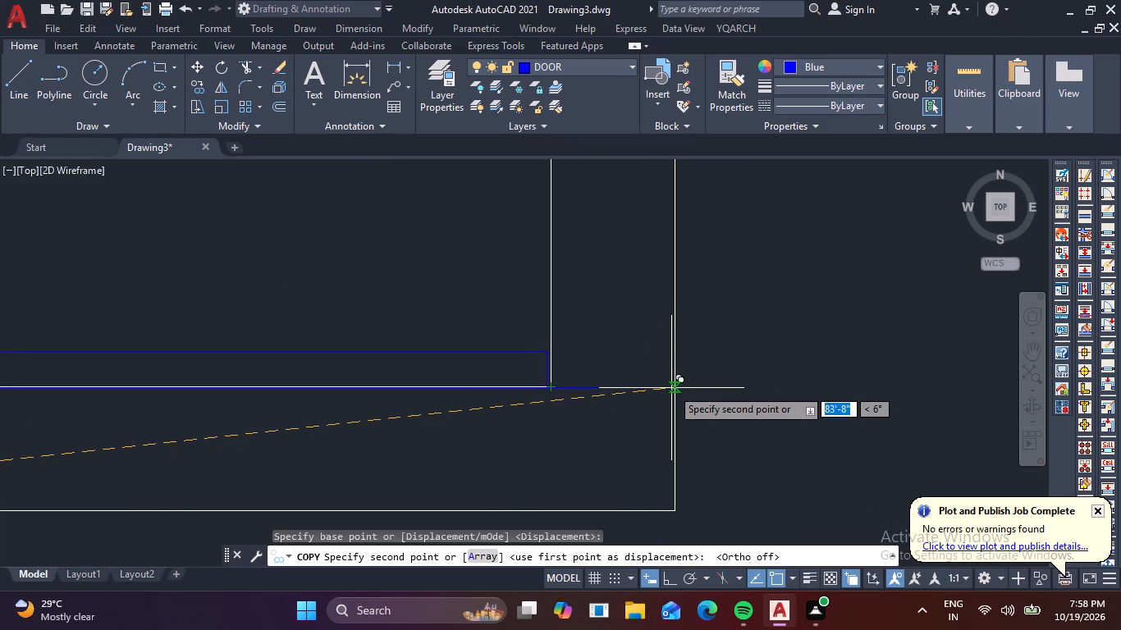
{"action": "left_click", "coordinate": [674, 379]}
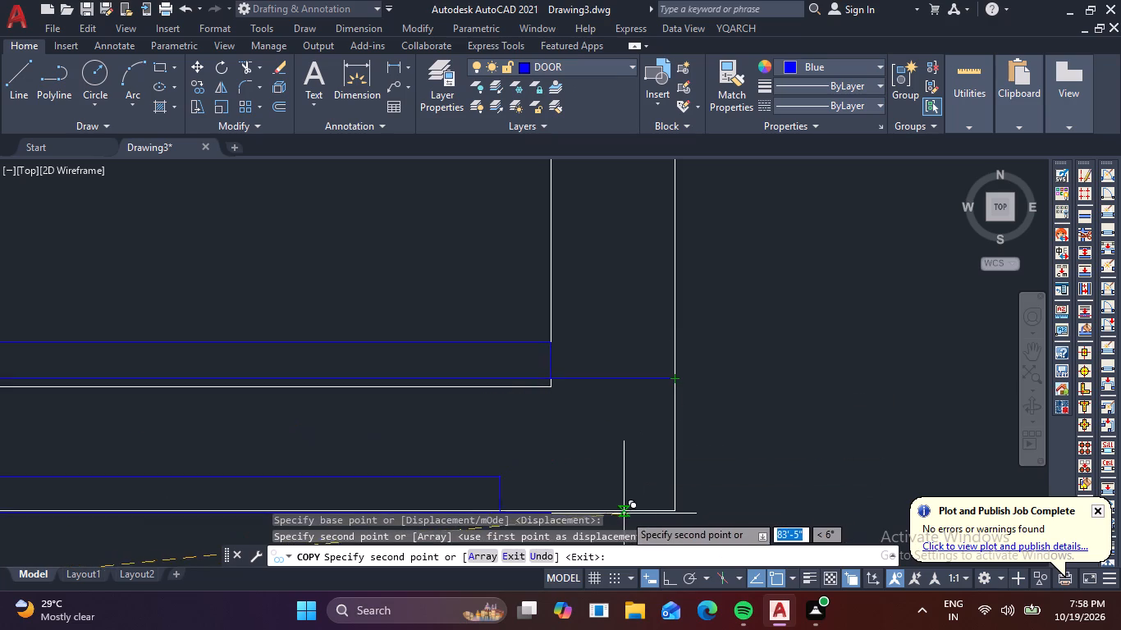
{"action": "key", "text": "Escape"}
Move the copied door straight down, with Ortho on, so its leaf base meets the large left room's inner lower-right corner.
{"action": "left_click", "coordinate": [613, 398]}
{"action": "left_click", "coordinate": [600, 340]}
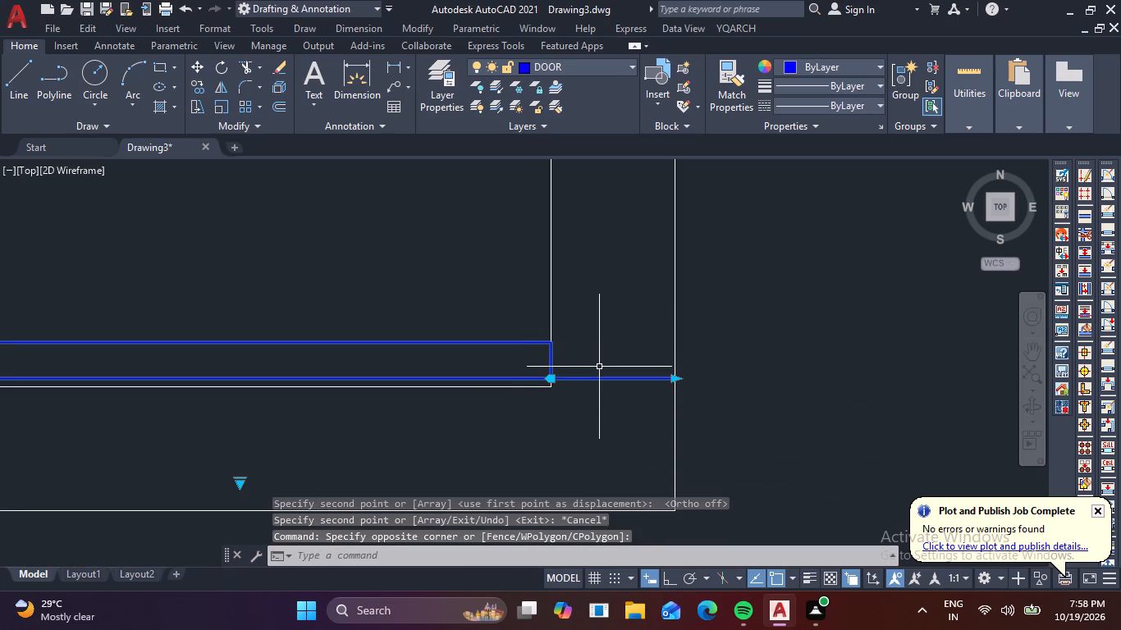
{"action": "key", "text": "F8"}
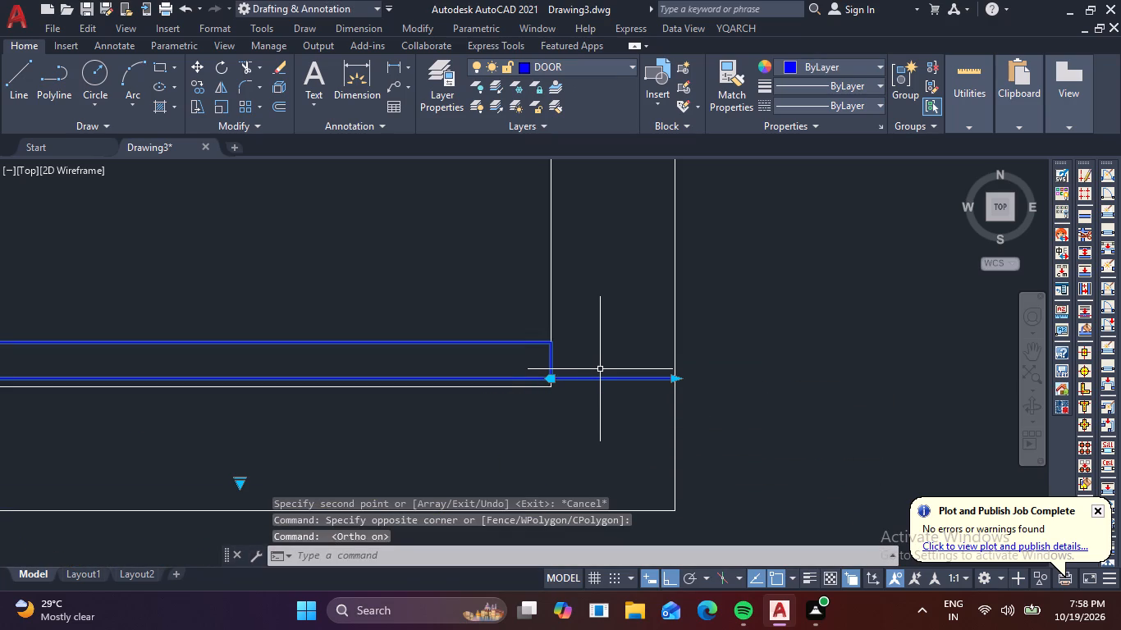
{"action": "type", "text": "M"}
{"action": "key", "text": "space"}
{"action": "scroll", "coordinate": [544, 381], "scroll_direction": "up", "scroll_amount": 3}
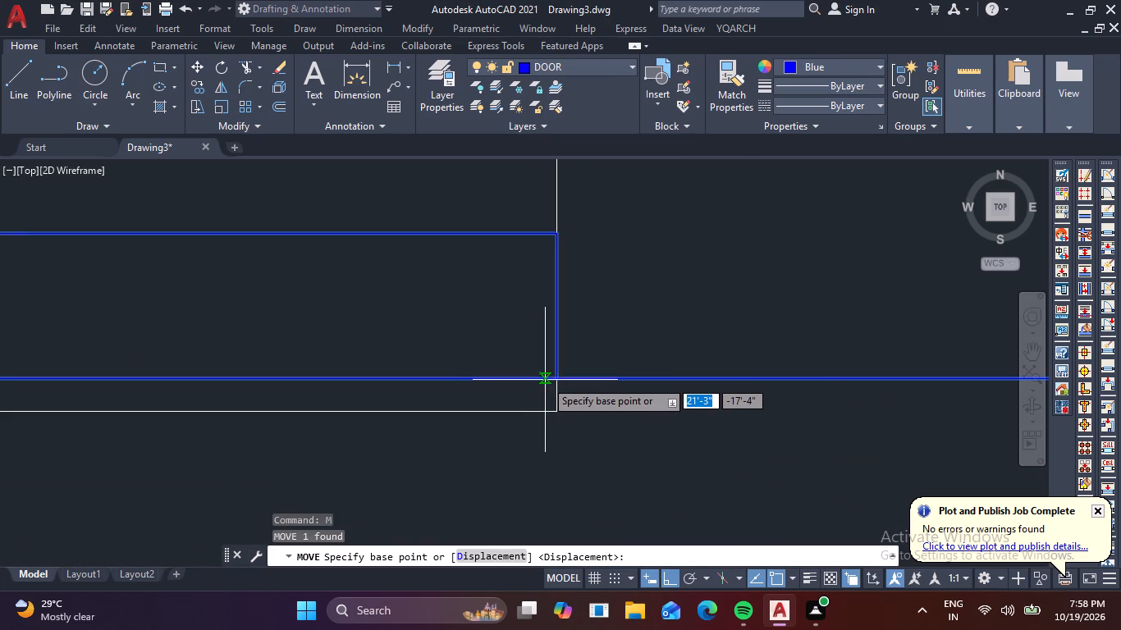
{"action": "left_click", "coordinate": [556, 376]}
{"action": "left_click", "coordinate": [559, 411]}
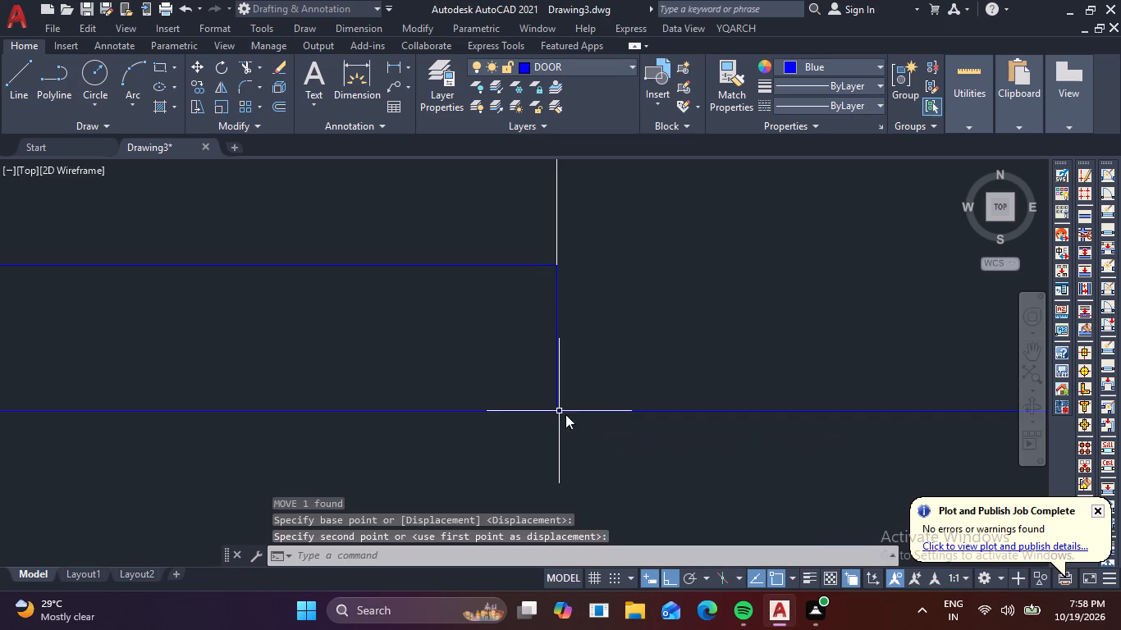
{"action": "scroll", "coordinate": [594, 428], "scroll_direction": "down", "scroll_amount": 3}
{"action": "scroll", "coordinate": [647, 473], "scroll_direction": "down", "scroll_amount": 3}
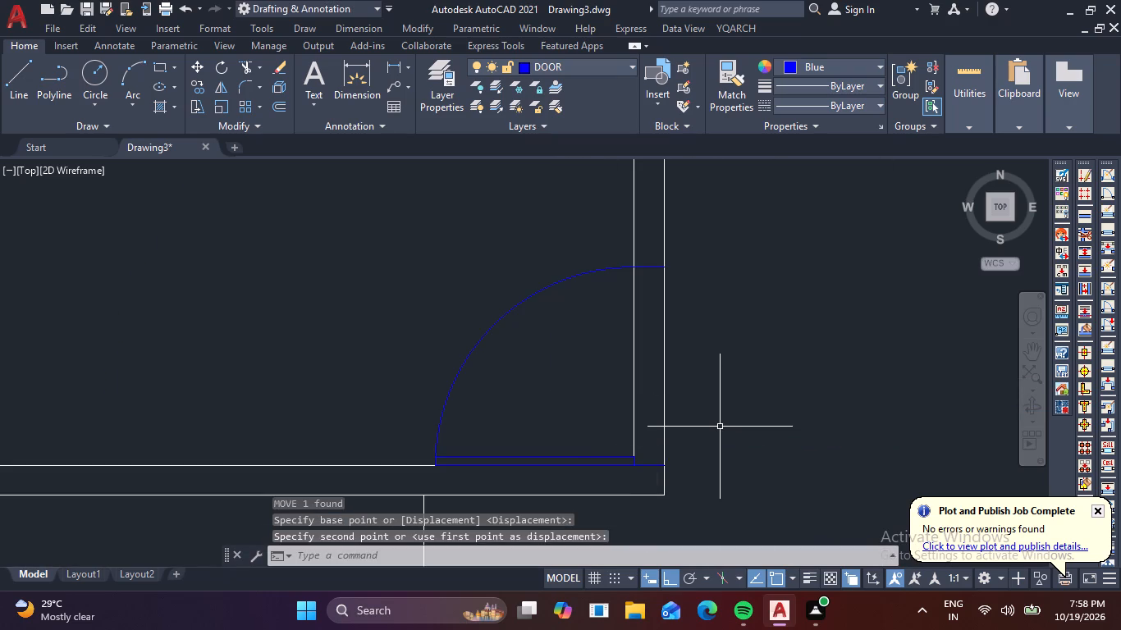
{"action": "key", "text": "Escape"}
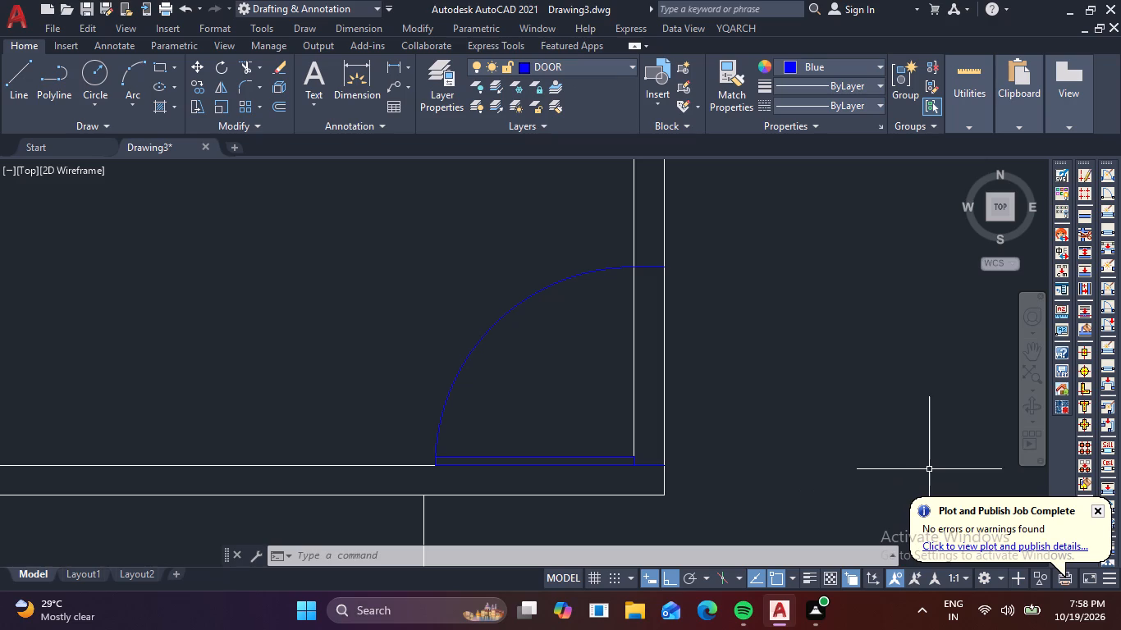
Rotate the upper-right spare door 90° clockwise about its lower hinge end.
{"action": "scroll", "coordinate": [927, 461], "scroll_direction": "down", "scroll_amount": 3}
{"action": "middle_click_drag", "start_coordinate": [849, 453], "coordinate": [487, 453]}
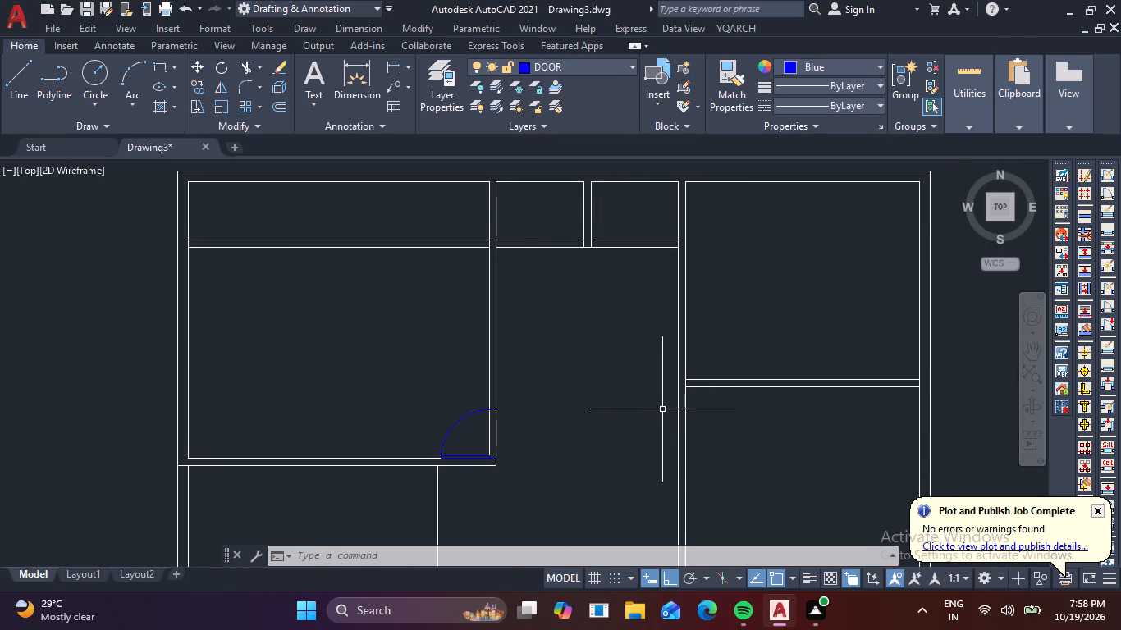
{"action": "scroll", "coordinate": [640, 429], "scroll_direction": "down", "scroll_amount": 1}
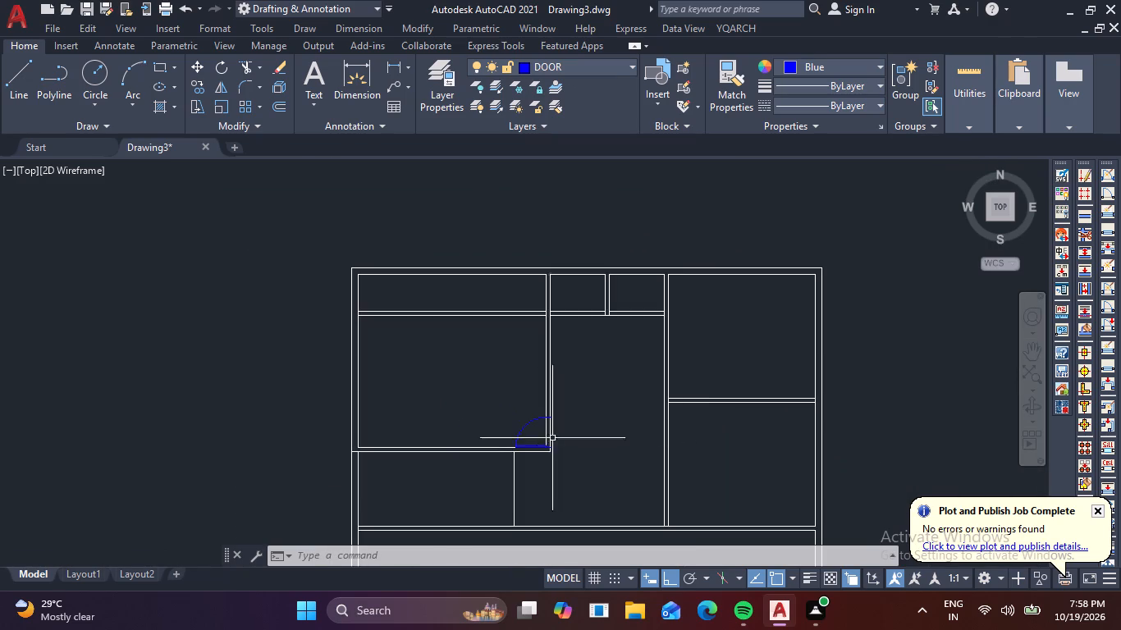
{"action": "scroll", "coordinate": [550, 437], "scroll_direction": "down", "scroll_amount": 3}
{"action": "scroll", "coordinate": [382, 475], "scroll_direction": "up", "scroll_amount": 4}
{"action": "left_click", "coordinate": [415, 390]}
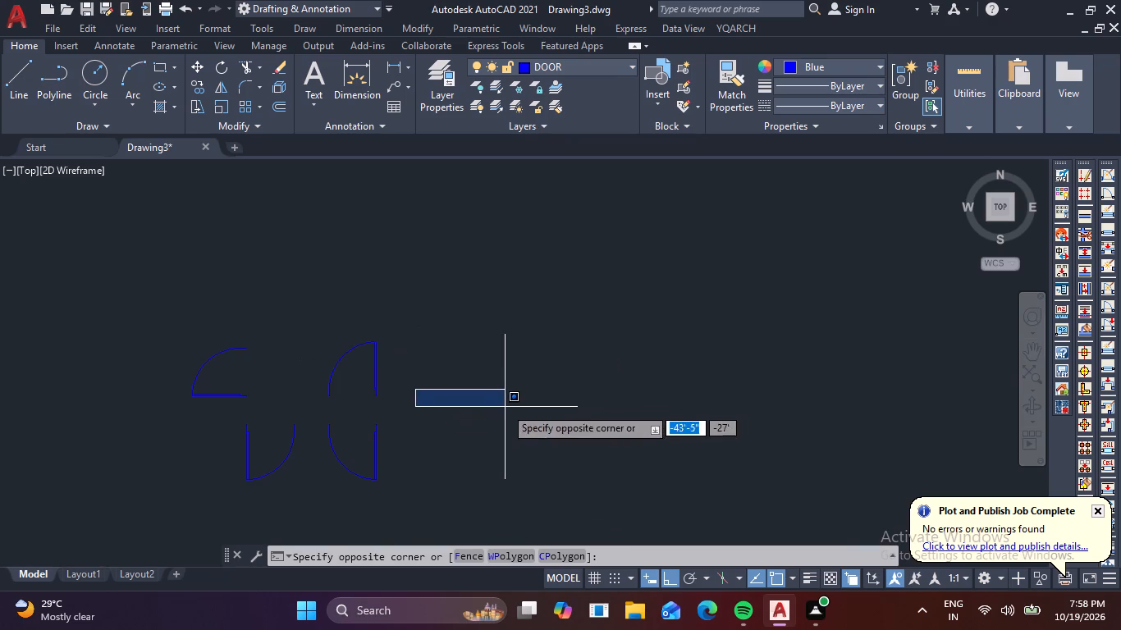
{"action": "left_click", "coordinate": [345, 307]}
{"action": "right_click", "coordinate": [528, 368]}
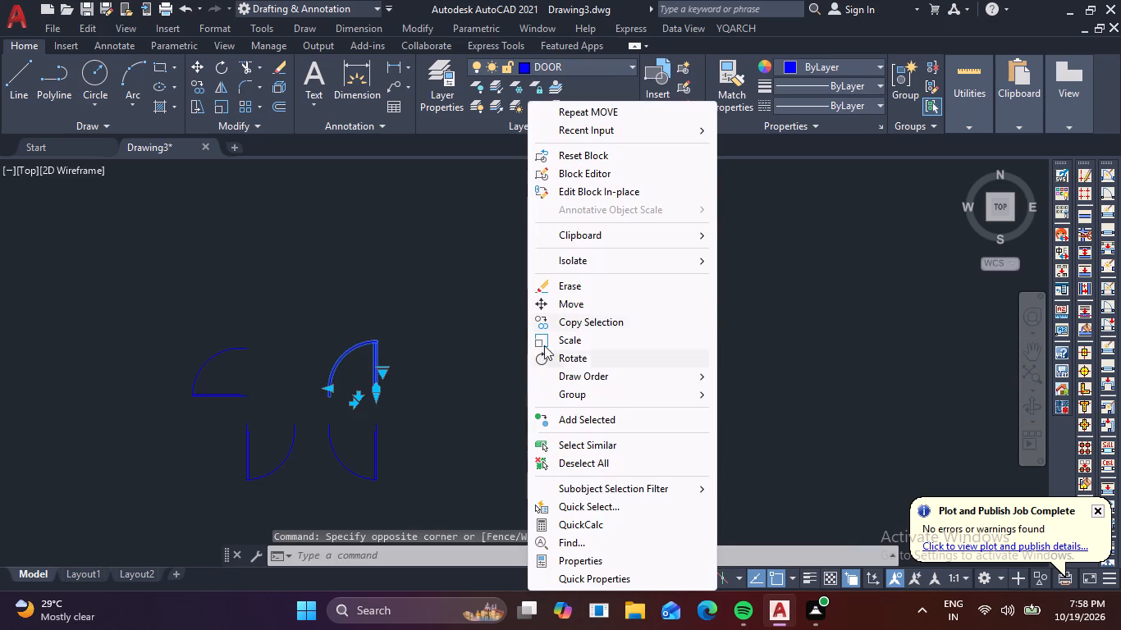
{"action": "left_click", "coordinate": [581, 355]}
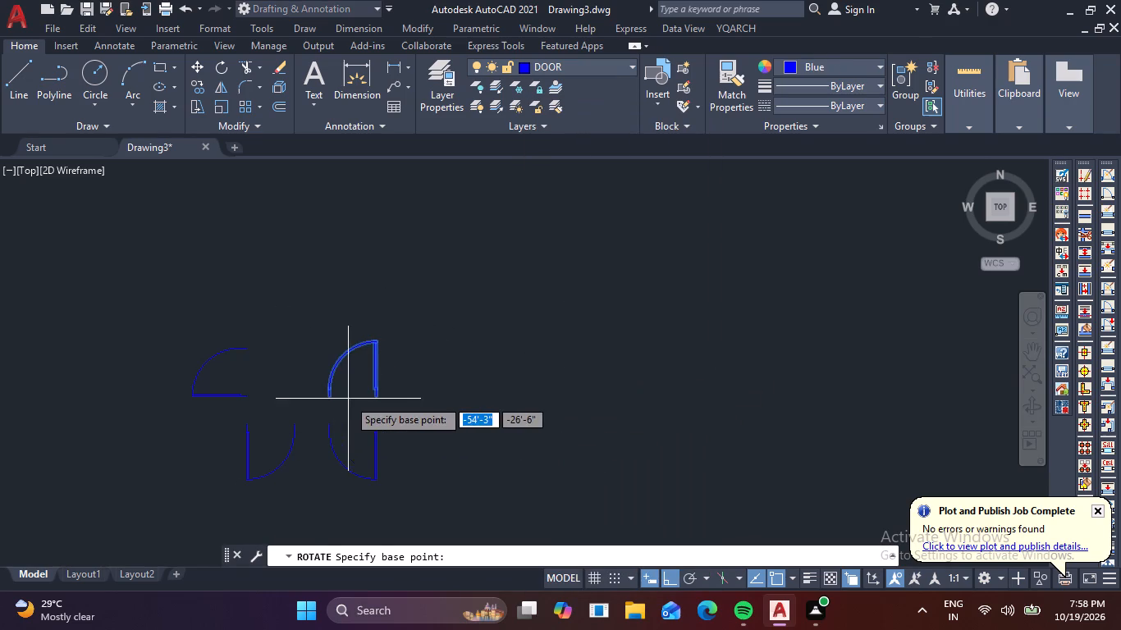
{"action": "left_click", "coordinate": [376, 398]}
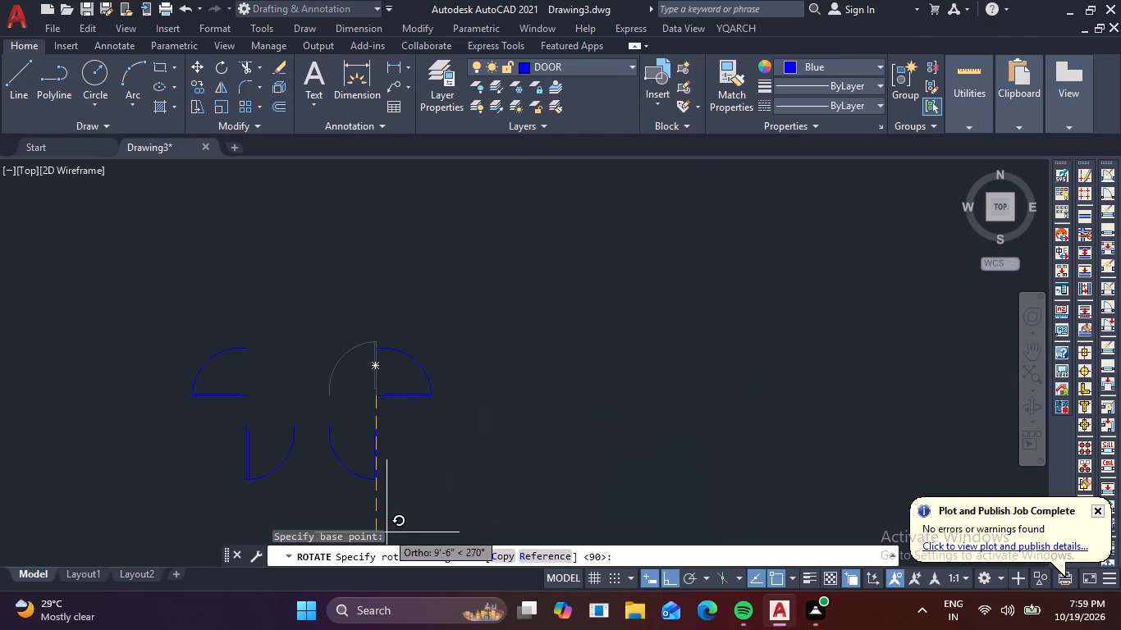
{"action": "left_click", "coordinate": [386, 527]}
Move the rotated door, with Ortho off, into the left wall of the upper-right room, just above the horizontal partition.
{"action": "left_click", "coordinate": [463, 399]}
{"action": "left_click", "coordinate": [394, 340]}
{"action": "right_click", "coordinate": [396, 339]}
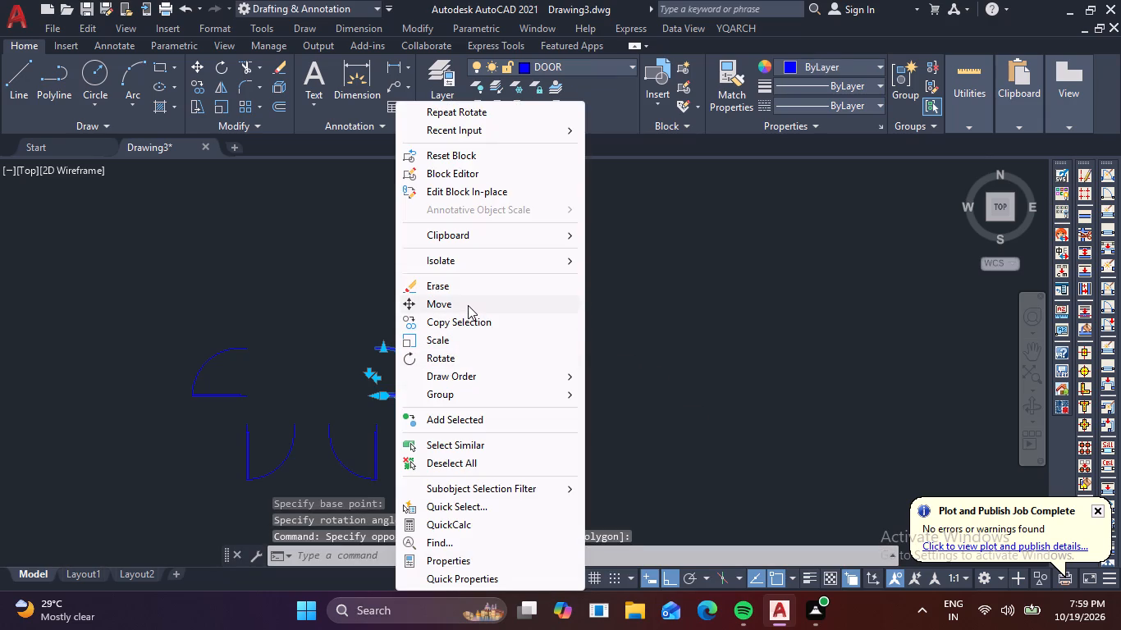
{"action": "left_click", "coordinate": [467, 305]}
{"action": "scroll", "coordinate": [374, 399], "scroll_direction": "up", "scroll_amount": 2}
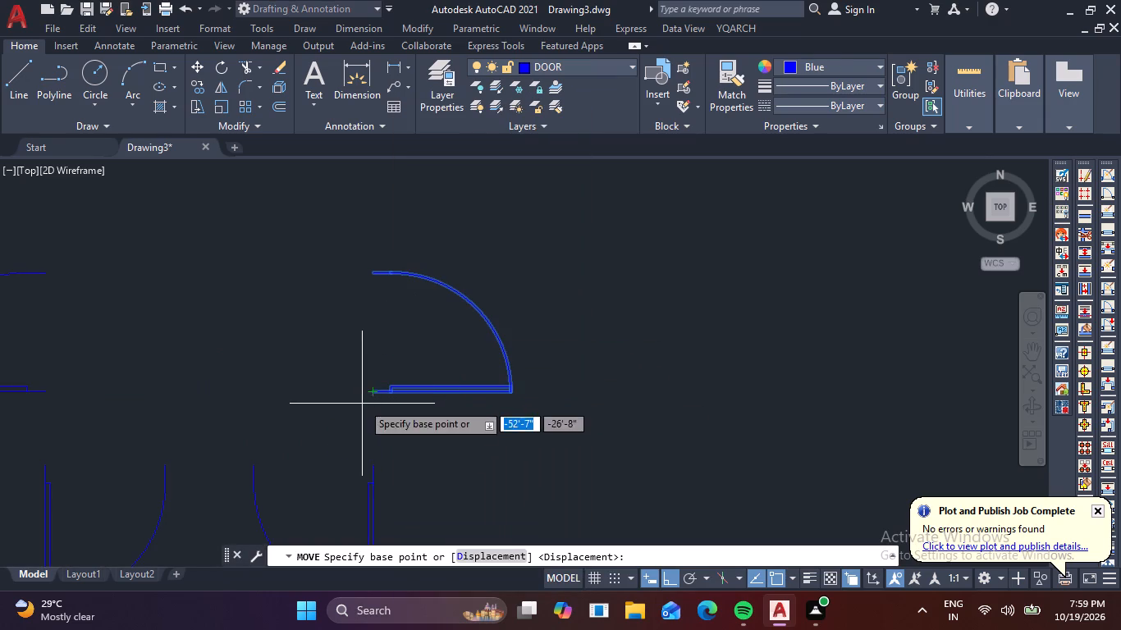
{"action": "left_click", "coordinate": [368, 390]}
{"action": "scroll", "coordinate": [525, 338], "scroll_direction": "down", "scroll_amount": 4}
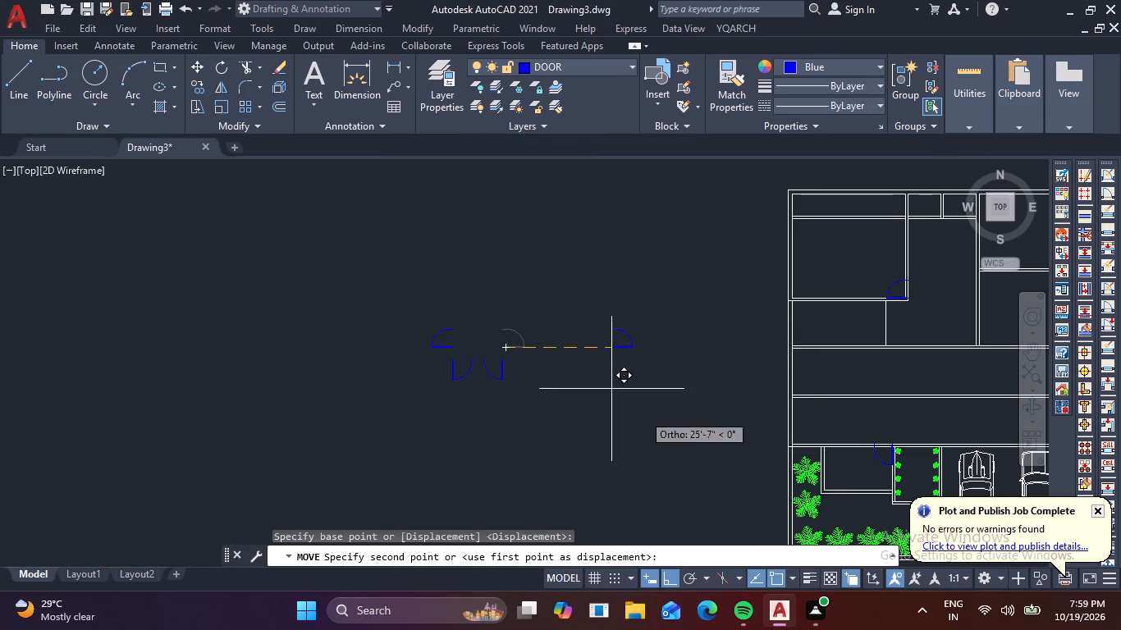
{"action": "left_click", "coordinate": [672, 576]}
{"action": "scroll", "coordinate": [729, 388], "scroll_direction": "down", "scroll_amount": 1}
{"action": "middle_click_drag", "start_coordinate": [716, 393], "coordinate": [506, 413]}
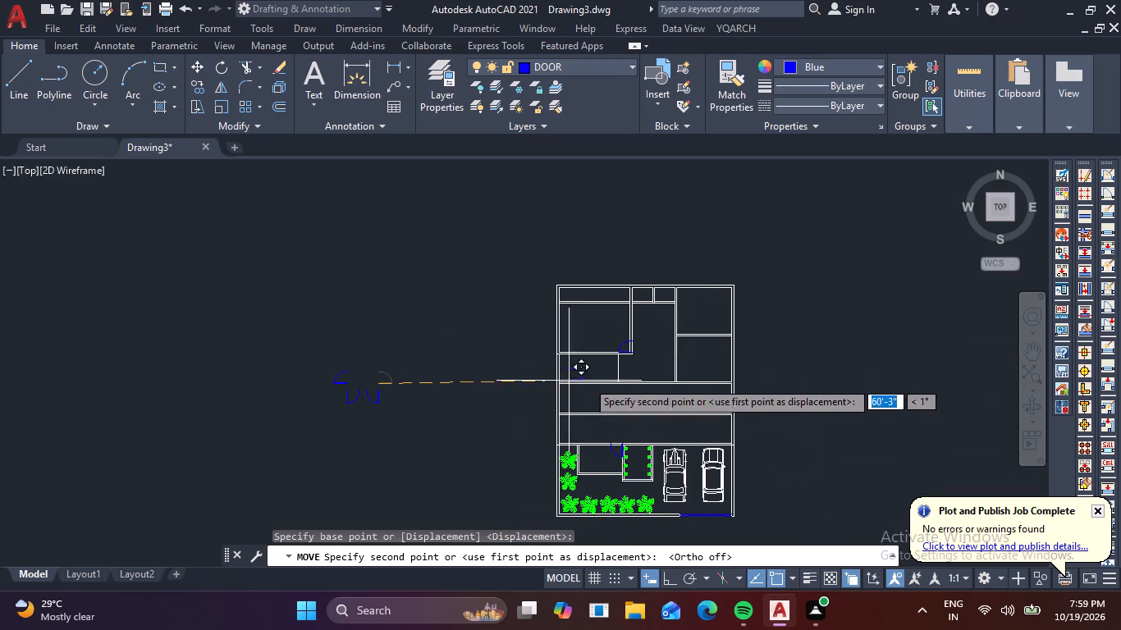
{"action": "scroll", "coordinate": [687, 336], "scroll_direction": "up", "scroll_amount": 4}
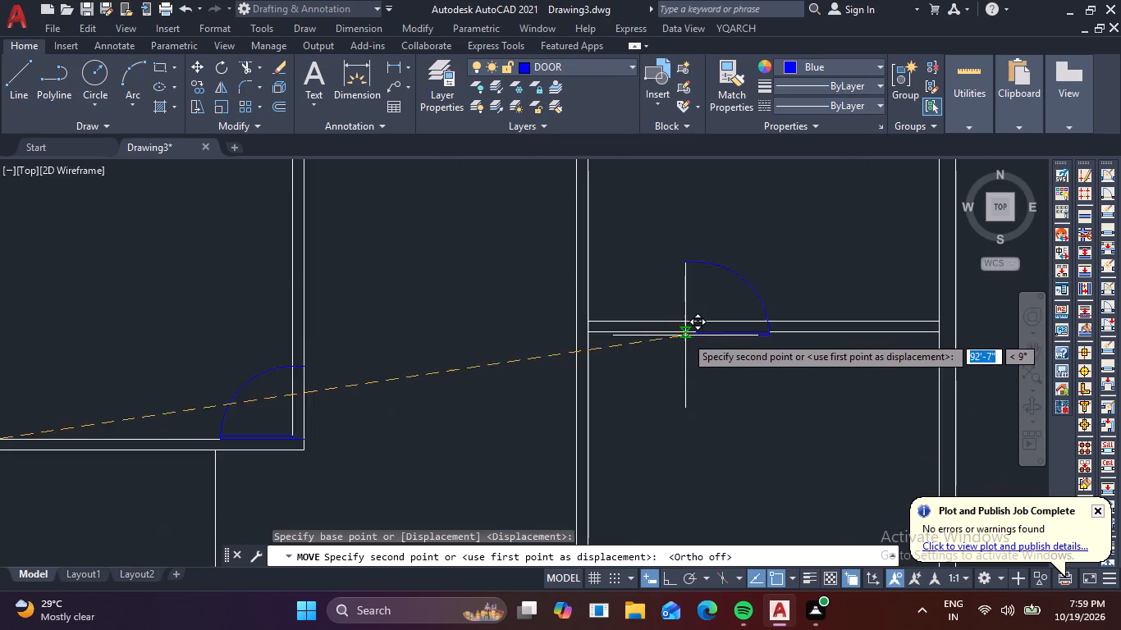
{"action": "scroll", "coordinate": [587, 317], "scroll_direction": "up", "scroll_amount": 7}
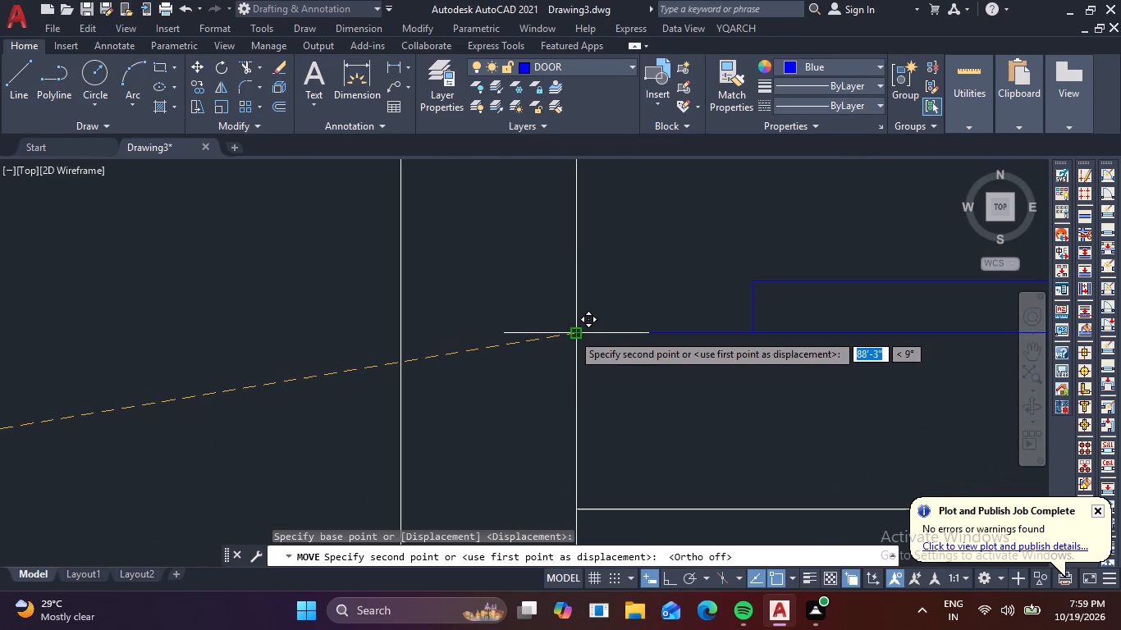
{"action": "left_click", "coordinate": [404, 334]}
{"action": "scroll", "coordinate": [451, 330], "scroll_direction": "down", "scroll_amount": 4}
{"action": "scroll", "coordinate": [350, 398], "scroll_direction": "down", "scroll_amount": 4}
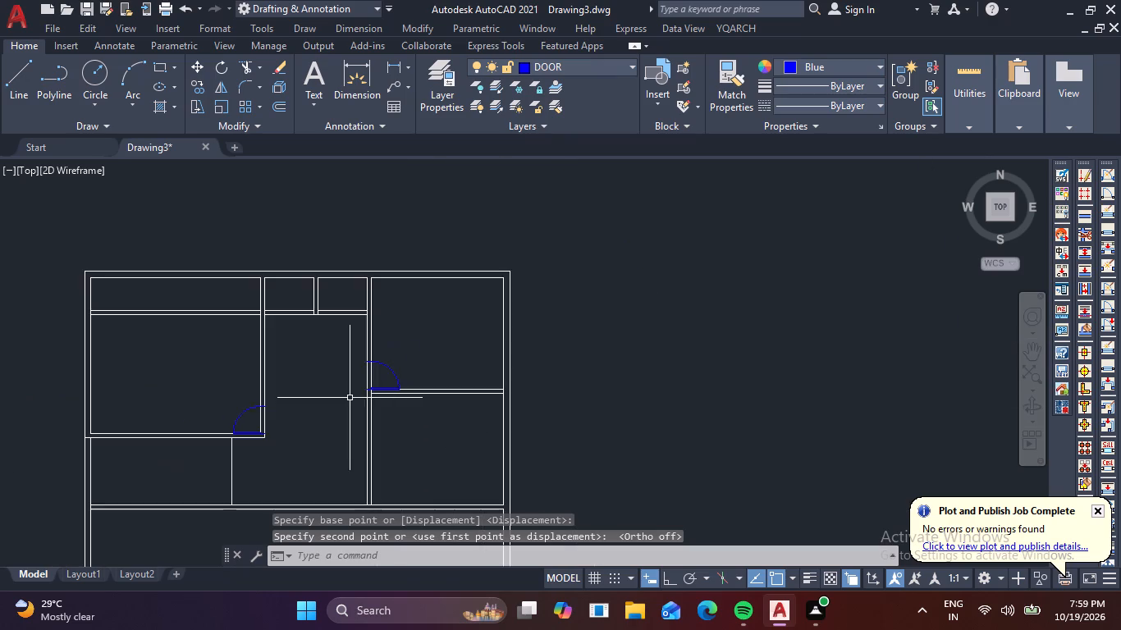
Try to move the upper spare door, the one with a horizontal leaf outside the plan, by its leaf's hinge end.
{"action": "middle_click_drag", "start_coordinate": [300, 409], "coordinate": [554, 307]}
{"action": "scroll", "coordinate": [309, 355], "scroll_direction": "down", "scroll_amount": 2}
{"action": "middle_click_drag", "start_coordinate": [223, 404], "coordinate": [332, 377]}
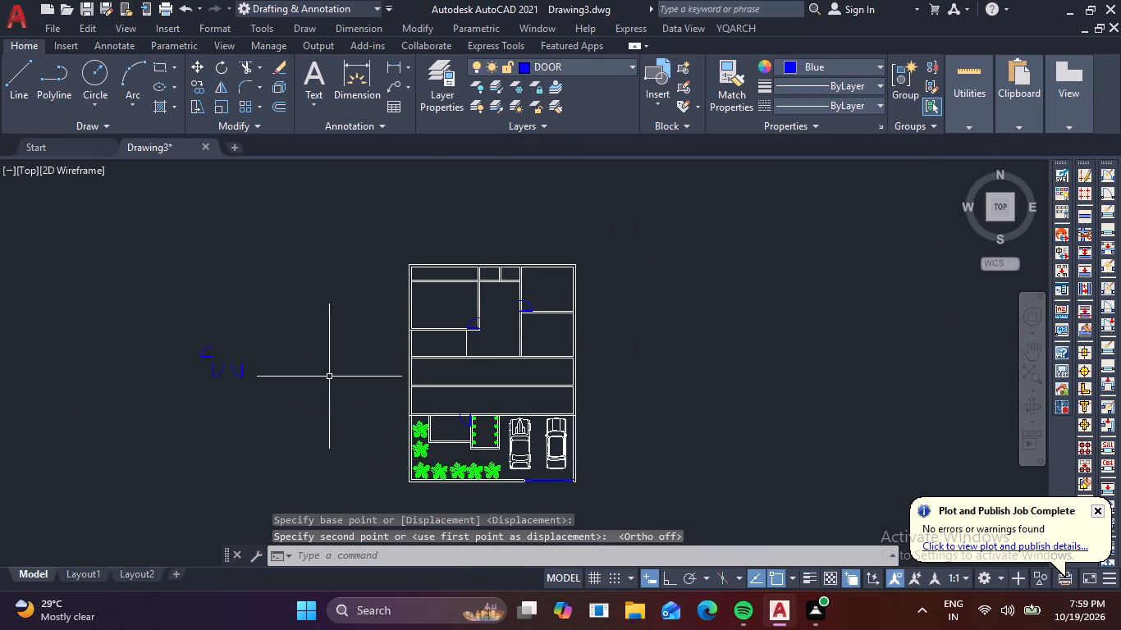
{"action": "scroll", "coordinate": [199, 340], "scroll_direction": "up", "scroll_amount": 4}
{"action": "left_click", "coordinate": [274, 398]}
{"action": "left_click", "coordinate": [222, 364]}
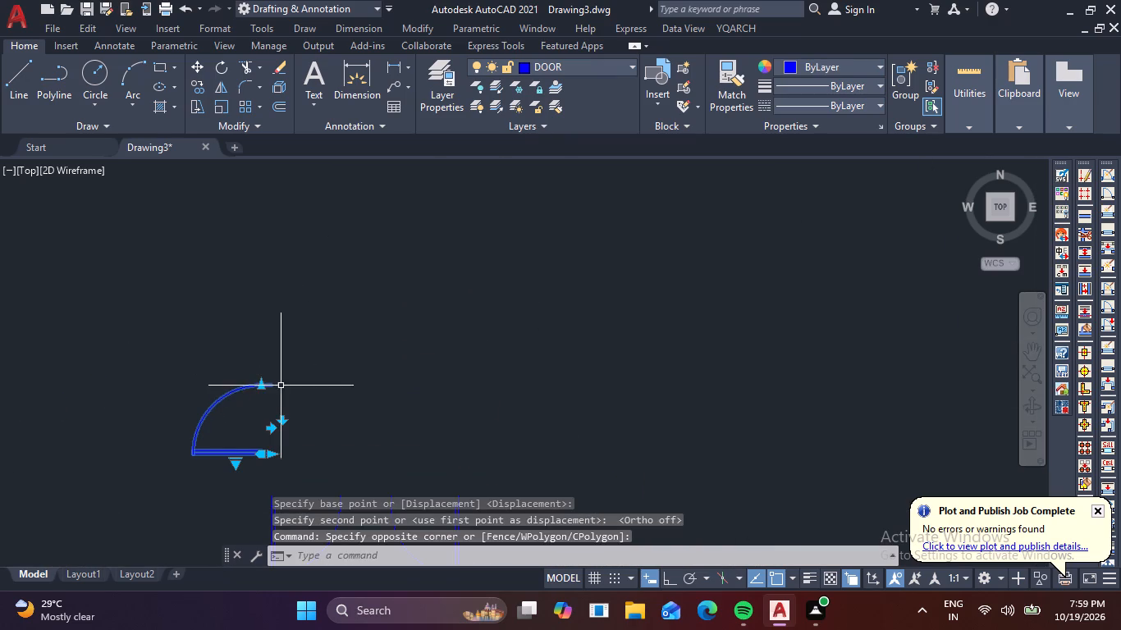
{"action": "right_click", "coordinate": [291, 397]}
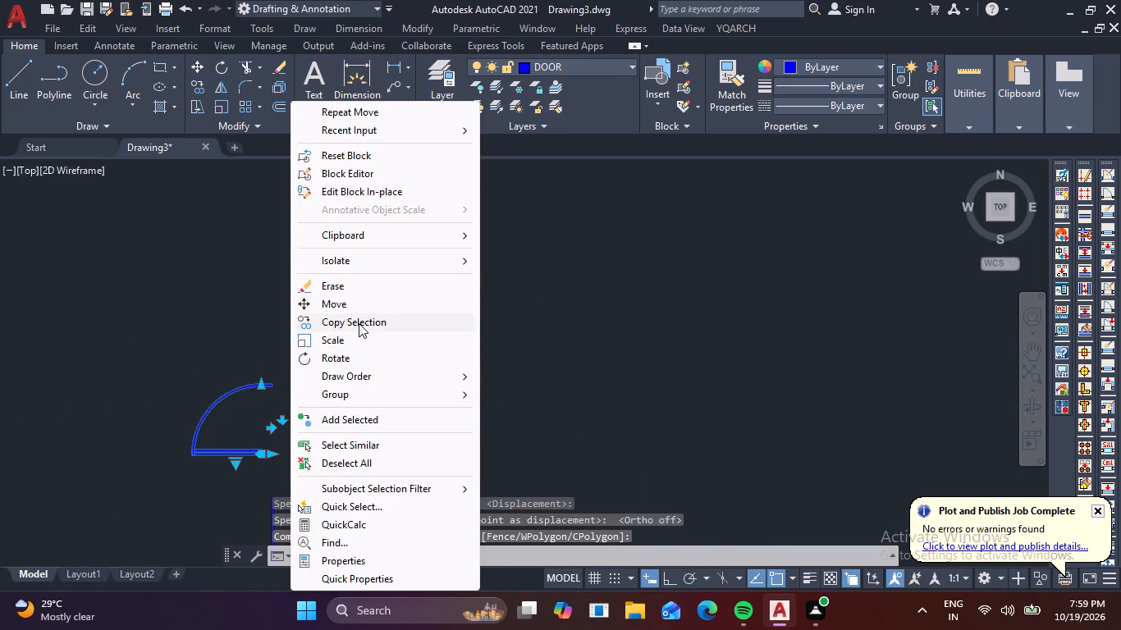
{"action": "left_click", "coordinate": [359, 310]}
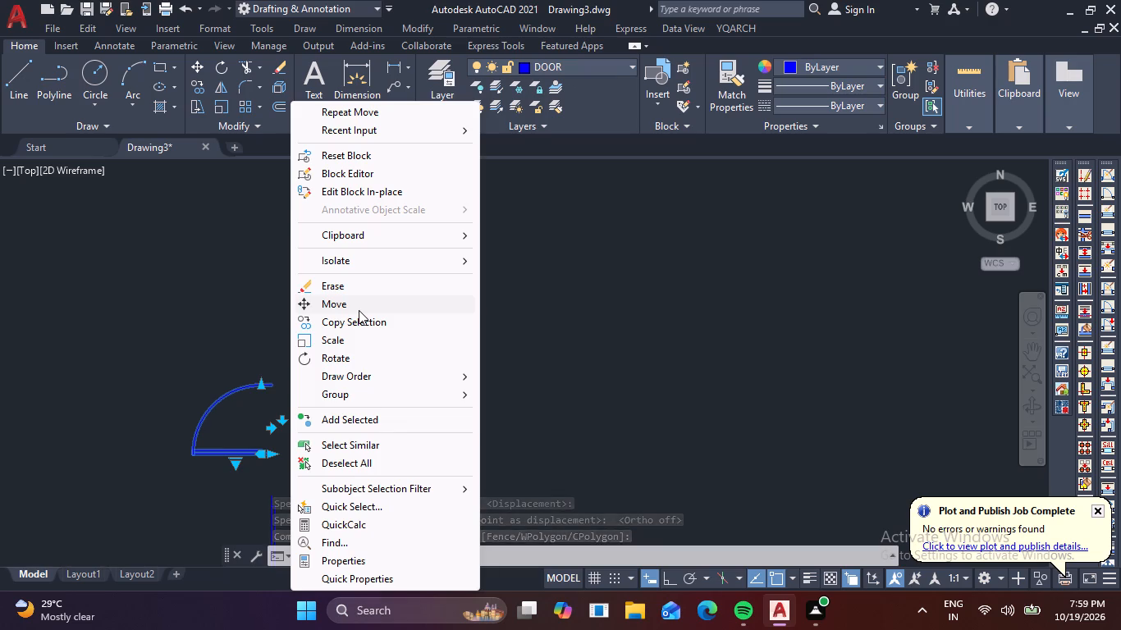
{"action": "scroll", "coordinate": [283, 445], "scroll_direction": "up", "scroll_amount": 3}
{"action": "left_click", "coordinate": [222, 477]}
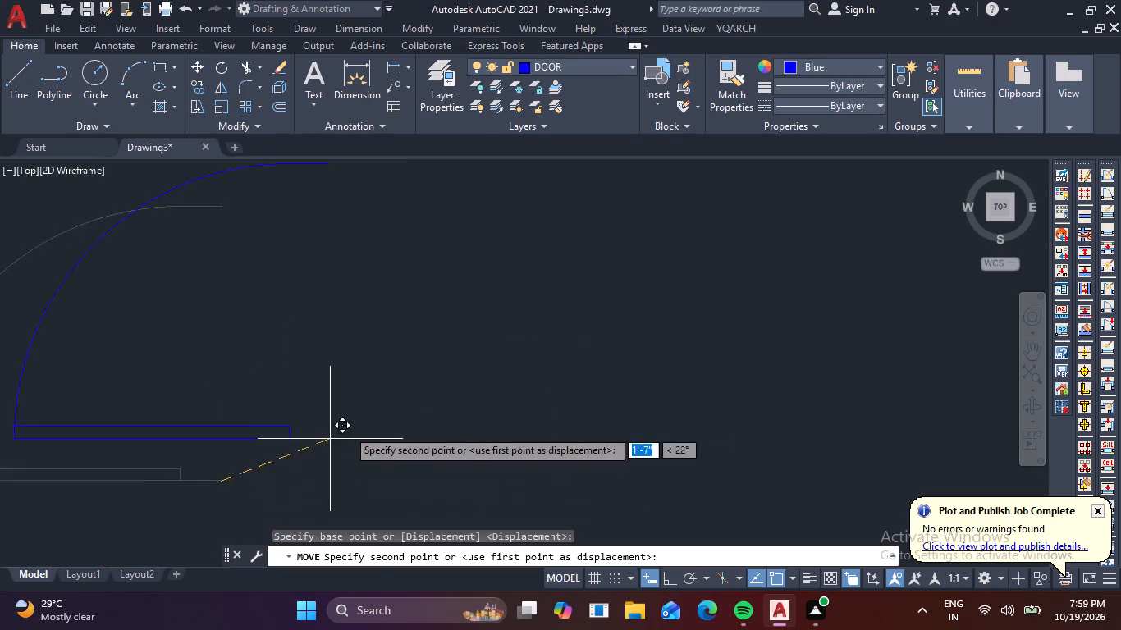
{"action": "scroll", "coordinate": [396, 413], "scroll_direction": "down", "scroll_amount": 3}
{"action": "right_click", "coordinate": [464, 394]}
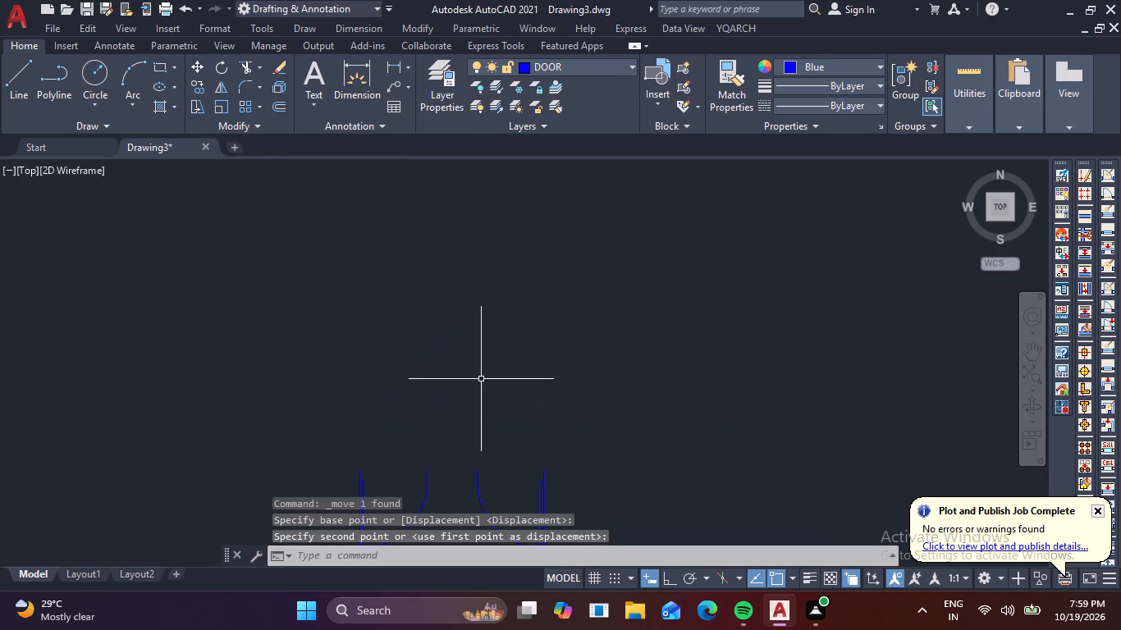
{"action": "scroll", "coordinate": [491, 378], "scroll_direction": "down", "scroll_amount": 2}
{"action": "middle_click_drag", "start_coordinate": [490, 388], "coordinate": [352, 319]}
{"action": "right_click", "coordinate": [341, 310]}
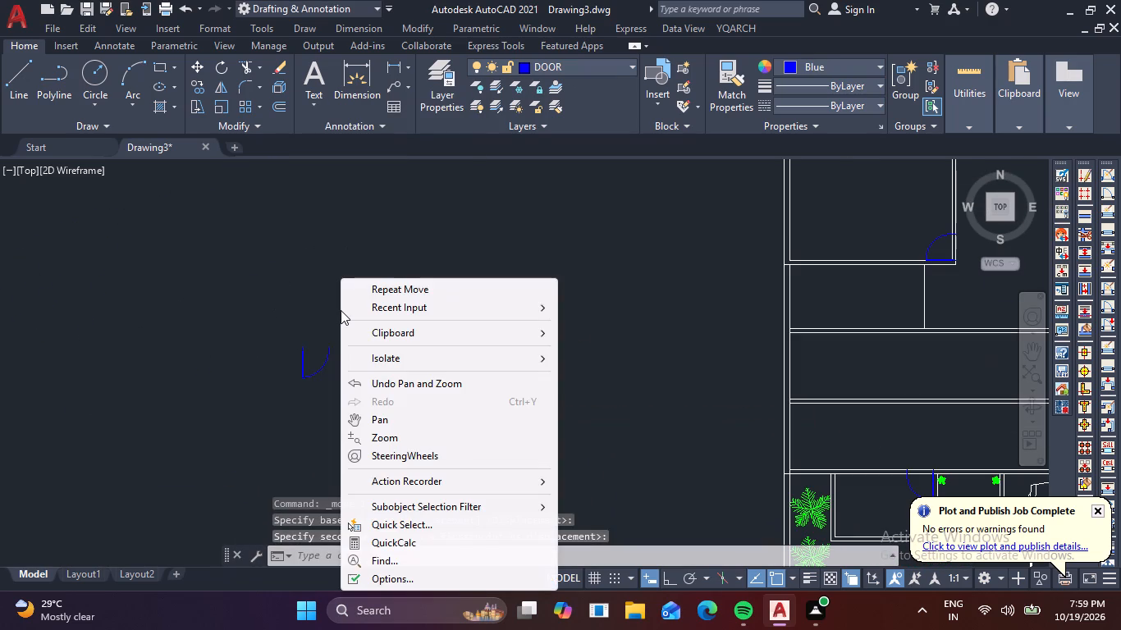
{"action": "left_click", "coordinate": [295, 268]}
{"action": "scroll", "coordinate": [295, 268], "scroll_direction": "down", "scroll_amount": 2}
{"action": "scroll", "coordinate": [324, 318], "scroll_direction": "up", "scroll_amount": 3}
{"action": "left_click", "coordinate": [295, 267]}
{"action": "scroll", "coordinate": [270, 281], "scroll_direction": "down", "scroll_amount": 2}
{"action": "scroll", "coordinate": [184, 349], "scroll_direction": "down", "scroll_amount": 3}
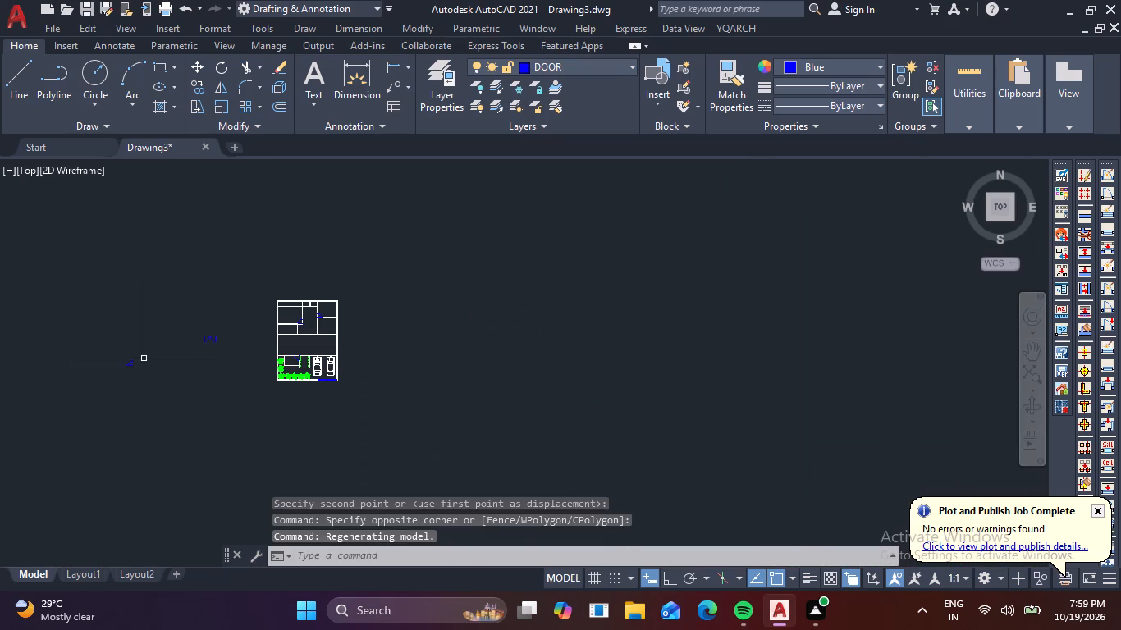
Rotate the right-hand door of the spare pair 90° counterclockwise about its leaf's upper end, with Ortho on.
{"action": "scroll", "coordinate": [271, 337], "scroll_direction": "up", "scroll_amount": 4}
{"action": "middle_click_drag", "start_coordinate": [250, 357], "coordinate": [383, 427]}
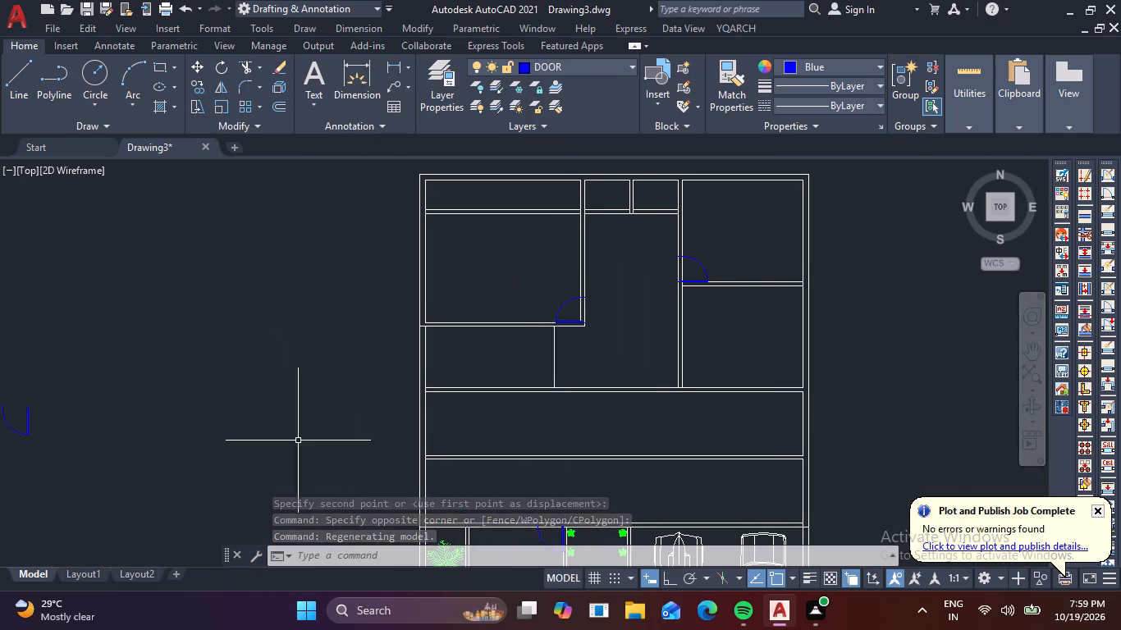
{"action": "scroll", "coordinate": [208, 441], "scroll_direction": "up", "scroll_amount": 2}
{"action": "middle_click_drag", "start_coordinate": [211, 441], "coordinate": [549, 444]}
{"action": "left_click", "coordinate": [122, 436]}
{"action": "left_click", "coordinate": [75, 394]}
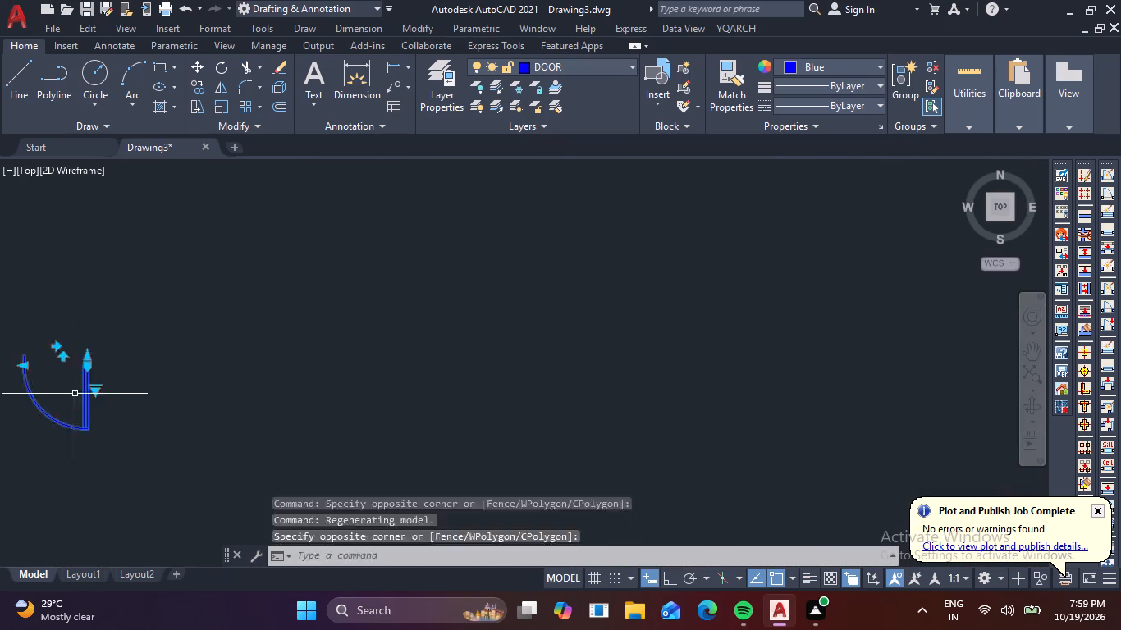
{"action": "right_click", "coordinate": [75, 390]}
{"action": "left_click", "coordinate": [131, 365]}
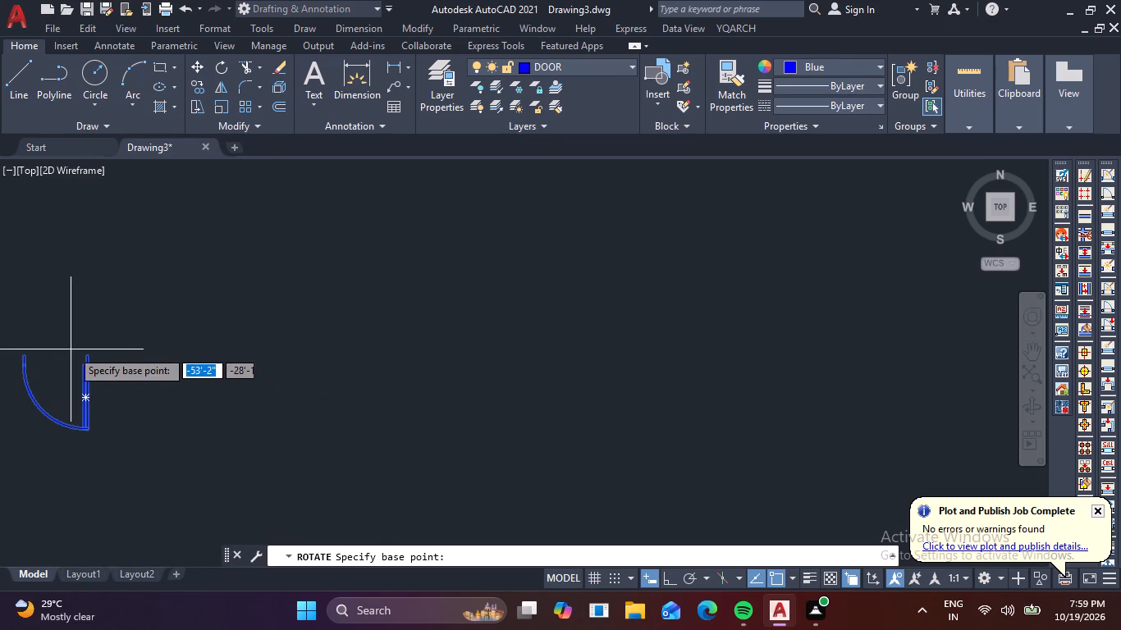
{"action": "left_click", "coordinate": [85, 354]}
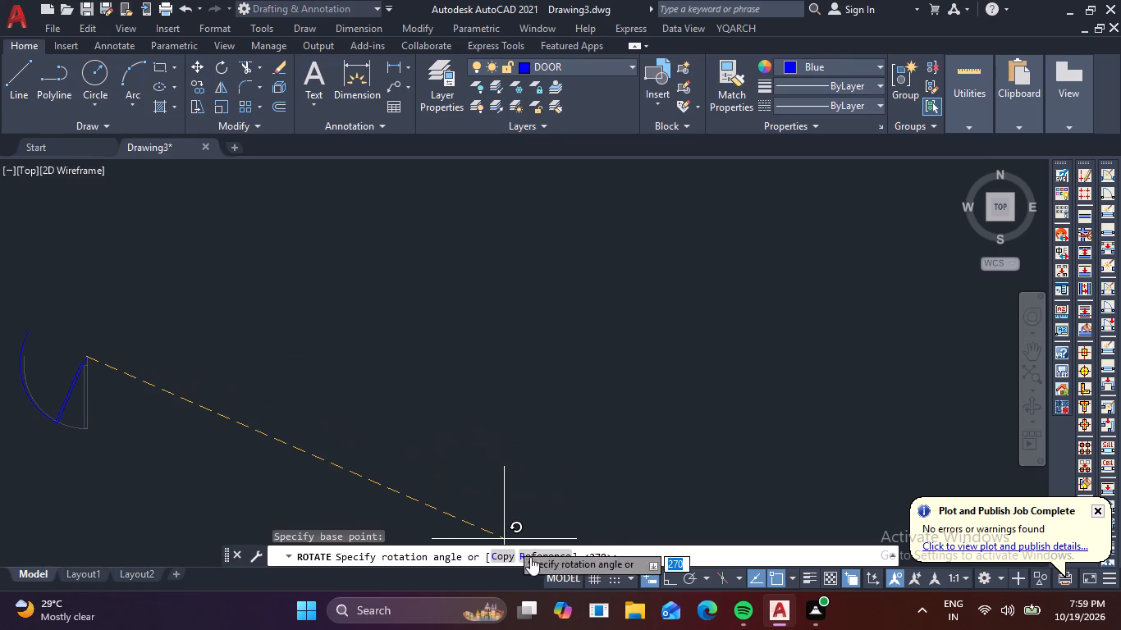
{"action": "left_click", "coordinate": [667, 578]}
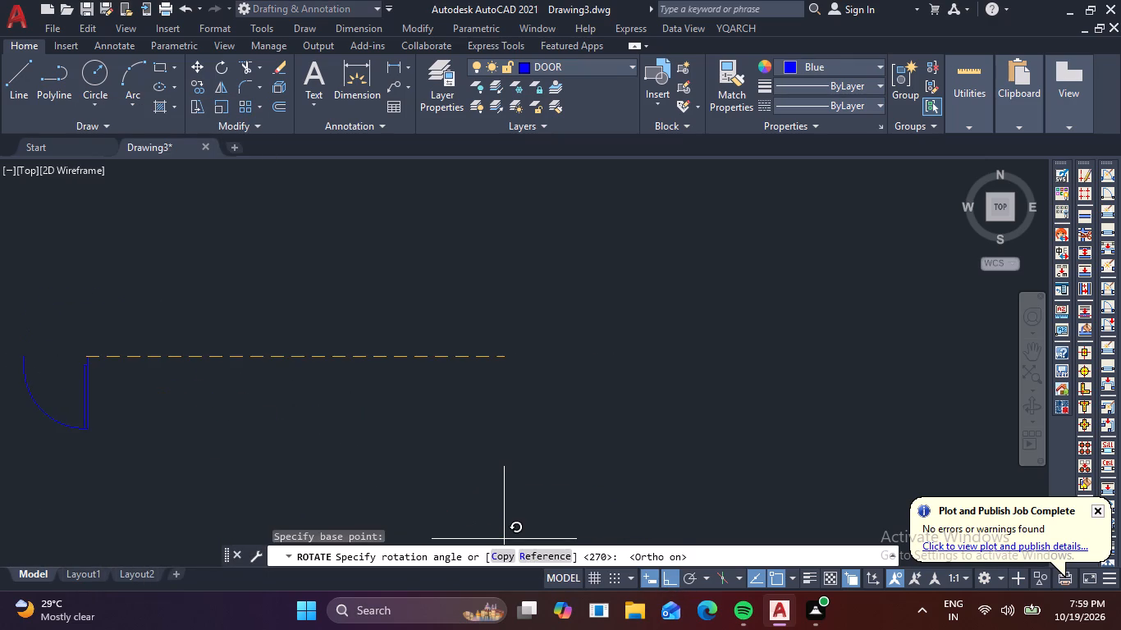
{"action": "left_click", "coordinate": [114, 244]}
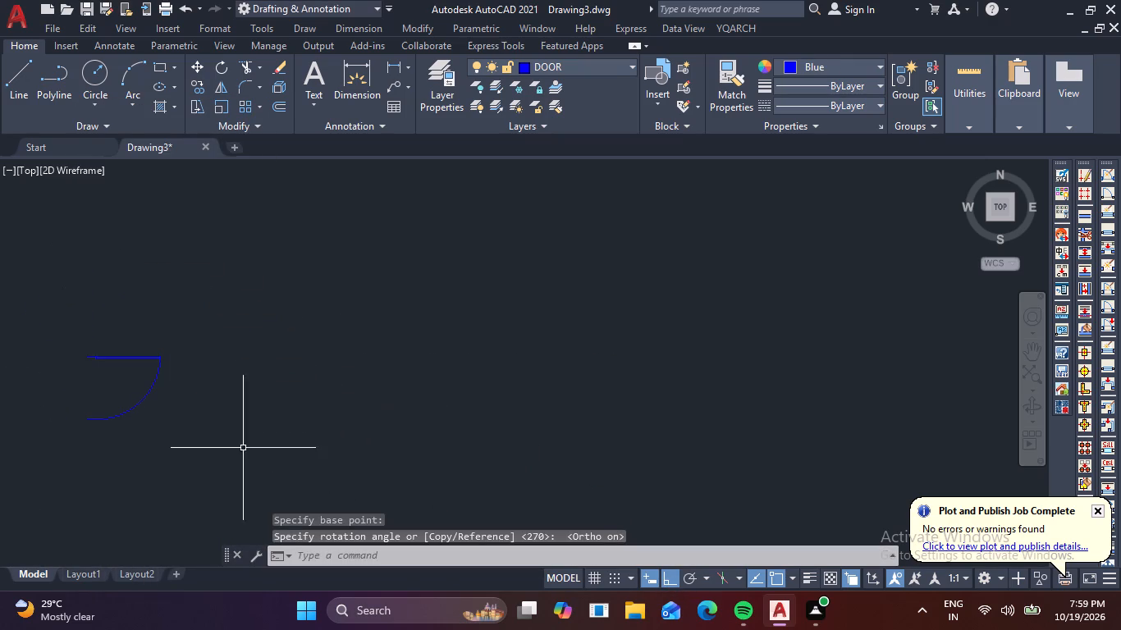
Move the rotated door by its hinge end, with Ortho off, into the right-hand middle room's left wall, just below the horizontal partition.
{"action": "left_click_drag", "start_coordinate": [250, 459], "coordinate": [249, 451]}
{"action": "left_click", "coordinate": [126, 322]}
{"action": "right_click", "coordinate": [125, 321]}
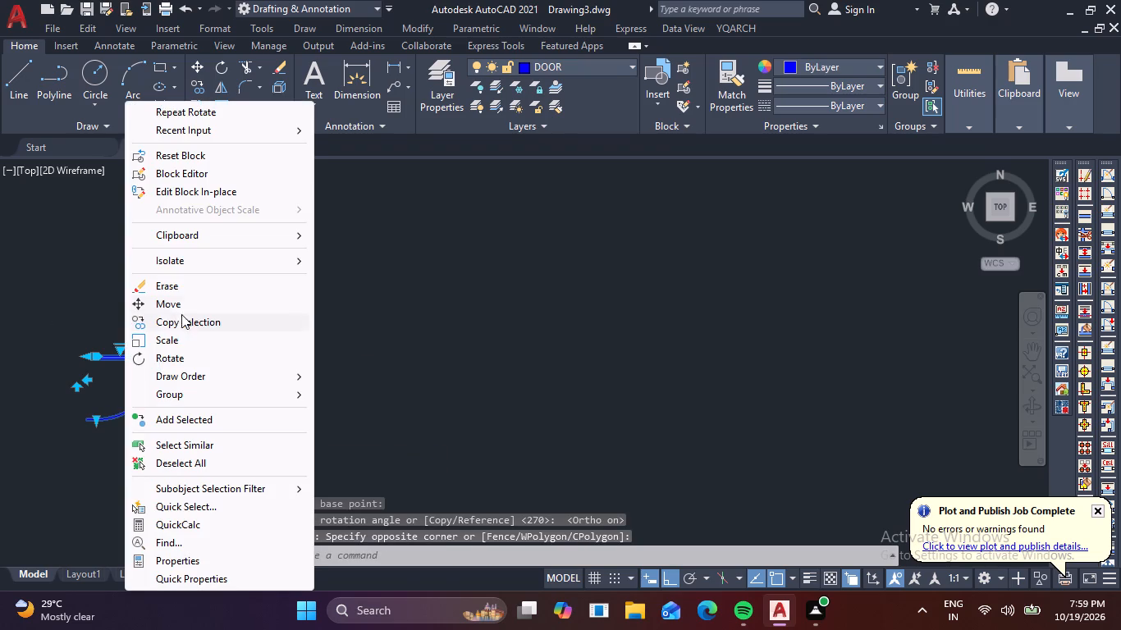
{"action": "left_click", "coordinate": [189, 309]}
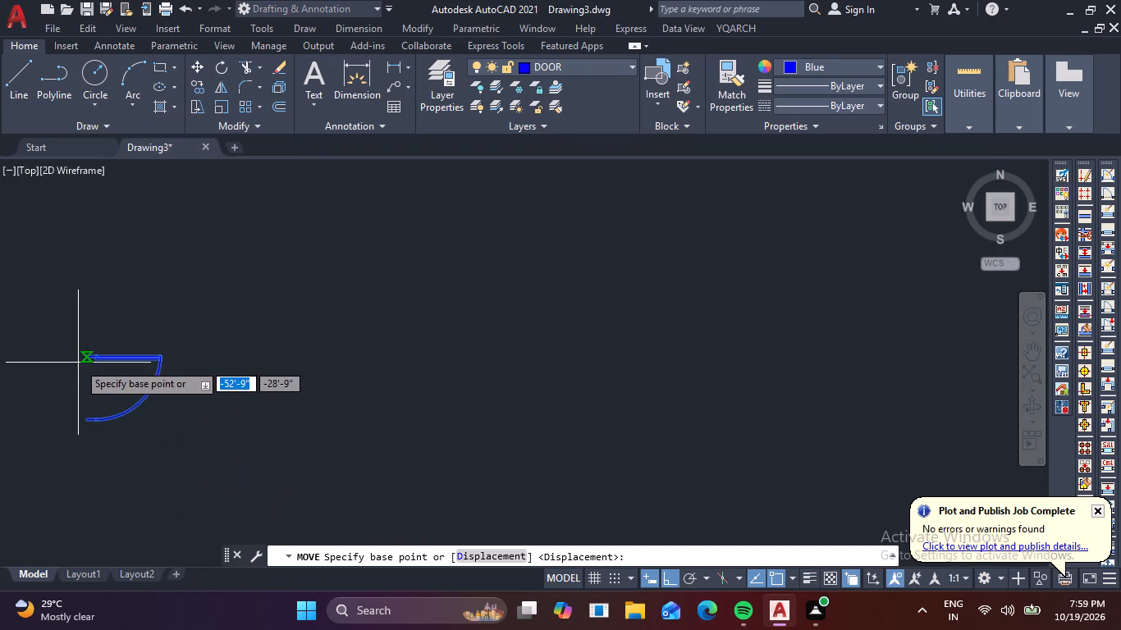
{"action": "left_click", "coordinate": [86, 353]}
{"action": "scroll", "coordinate": [263, 296], "scroll_direction": "down", "scroll_amount": 3}
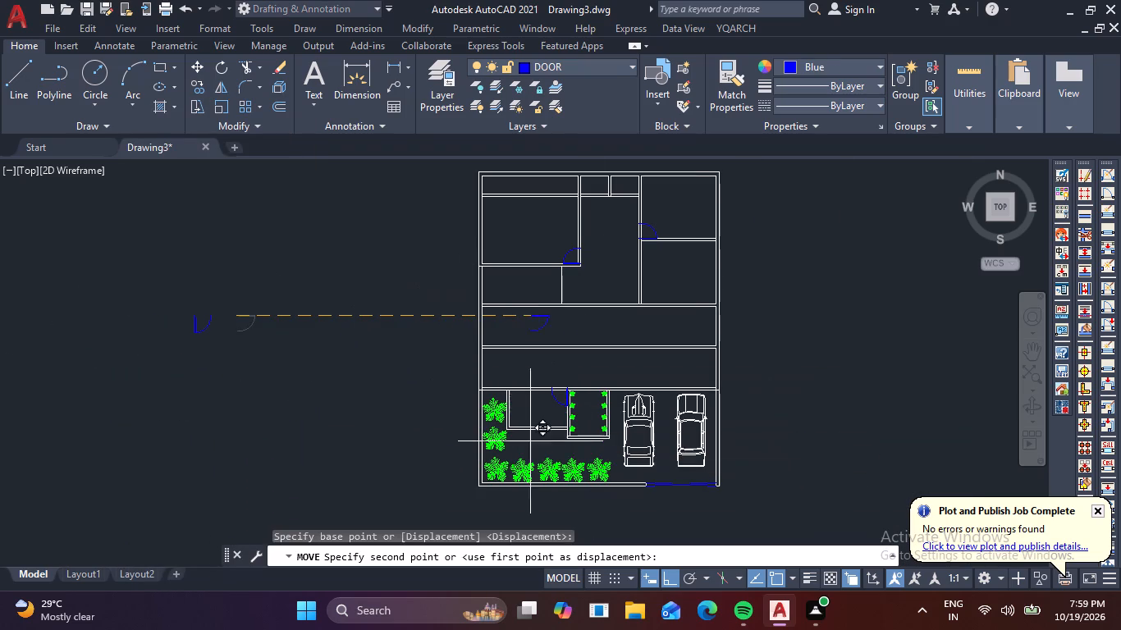
{"action": "left_click", "coordinate": [664, 578]}
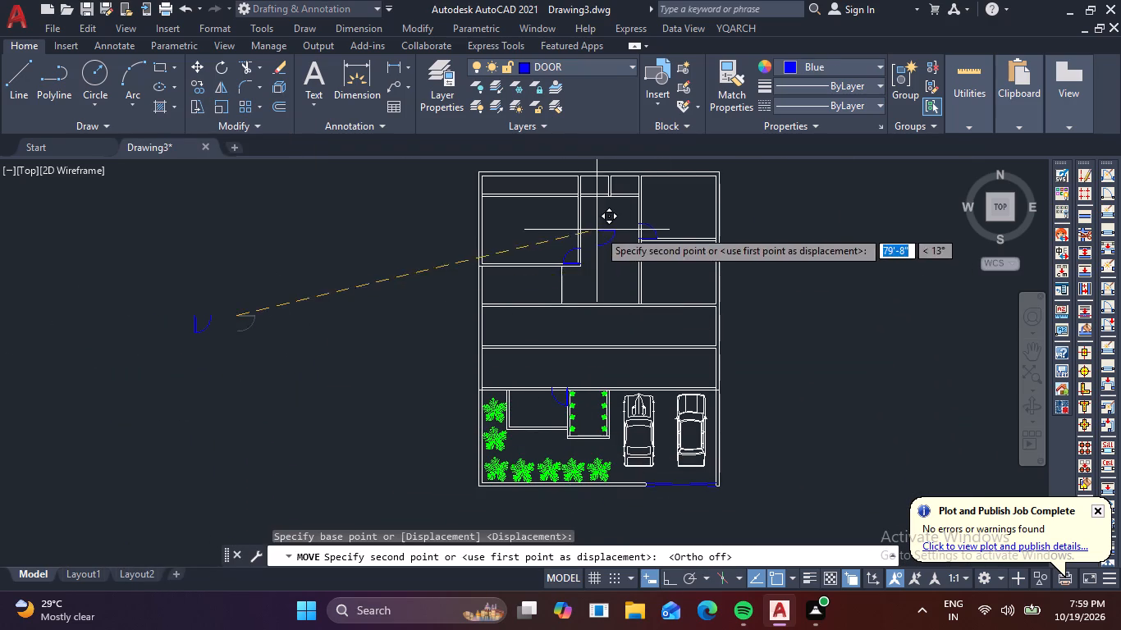
{"action": "scroll", "coordinate": [600, 231], "scroll_direction": "up", "scroll_amount": 4}
{"action": "middle_click_drag", "start_coordinate": [773, 312], "coordinate": [242, 381]}
{"action": "scroll", "coordinate": [269, 376], "scroll_direction": "up", "scroll_amount": 2}
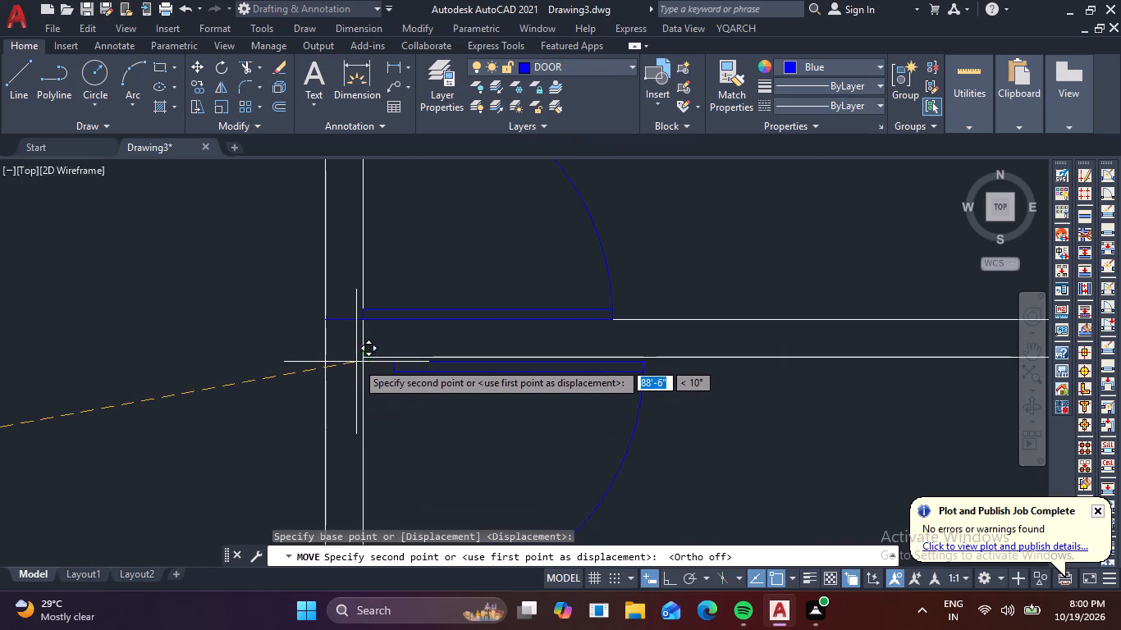
{"action": "left_click", "coordinate": [324, 358]}
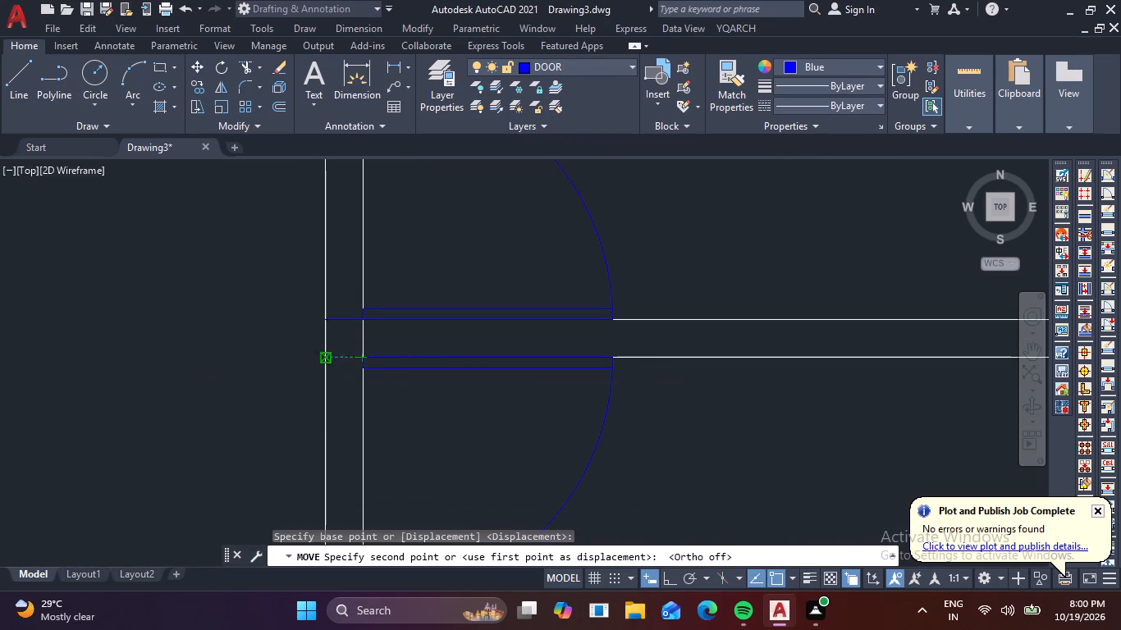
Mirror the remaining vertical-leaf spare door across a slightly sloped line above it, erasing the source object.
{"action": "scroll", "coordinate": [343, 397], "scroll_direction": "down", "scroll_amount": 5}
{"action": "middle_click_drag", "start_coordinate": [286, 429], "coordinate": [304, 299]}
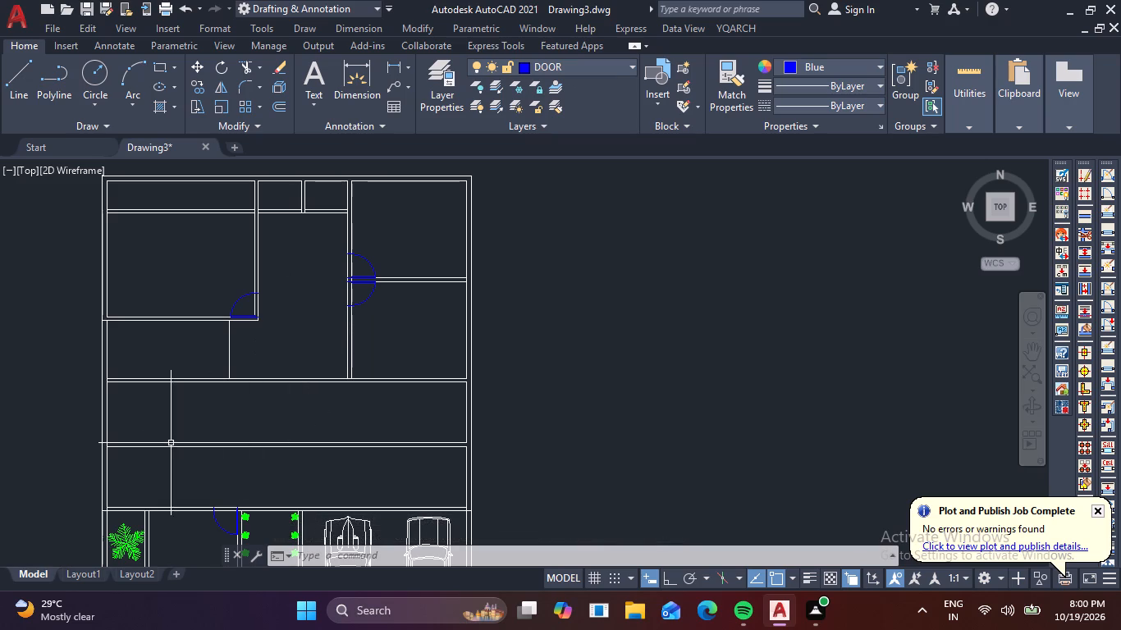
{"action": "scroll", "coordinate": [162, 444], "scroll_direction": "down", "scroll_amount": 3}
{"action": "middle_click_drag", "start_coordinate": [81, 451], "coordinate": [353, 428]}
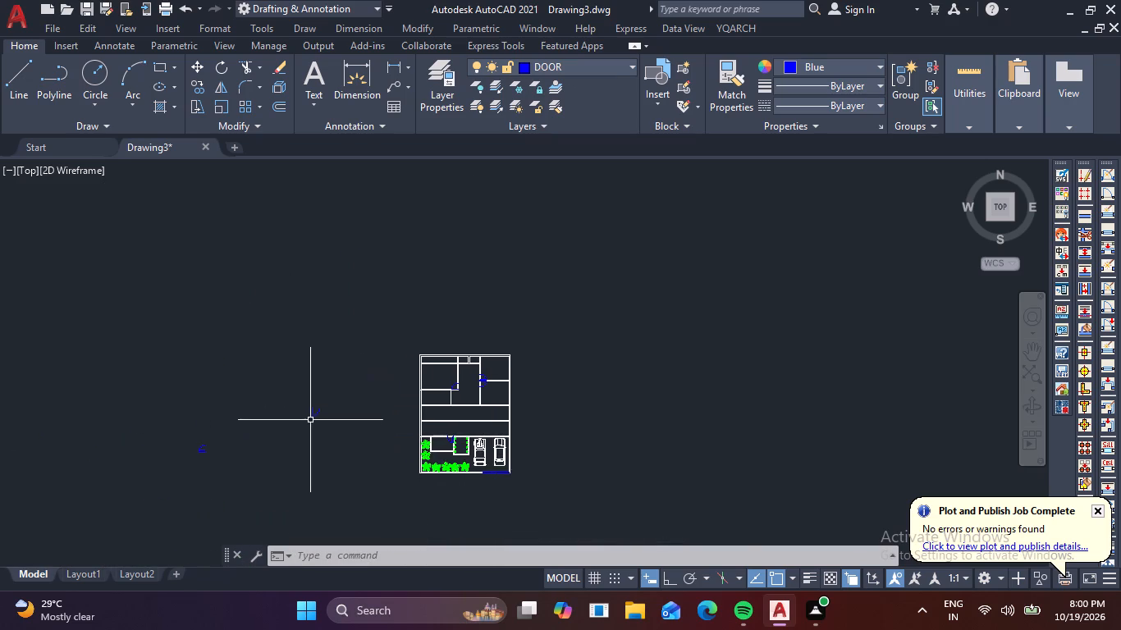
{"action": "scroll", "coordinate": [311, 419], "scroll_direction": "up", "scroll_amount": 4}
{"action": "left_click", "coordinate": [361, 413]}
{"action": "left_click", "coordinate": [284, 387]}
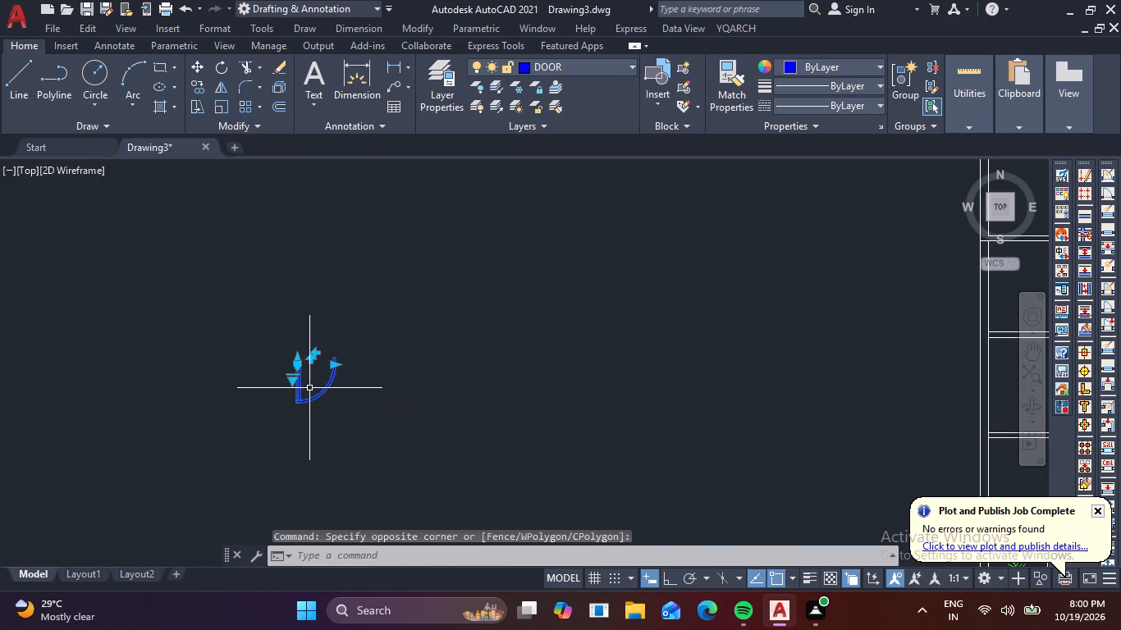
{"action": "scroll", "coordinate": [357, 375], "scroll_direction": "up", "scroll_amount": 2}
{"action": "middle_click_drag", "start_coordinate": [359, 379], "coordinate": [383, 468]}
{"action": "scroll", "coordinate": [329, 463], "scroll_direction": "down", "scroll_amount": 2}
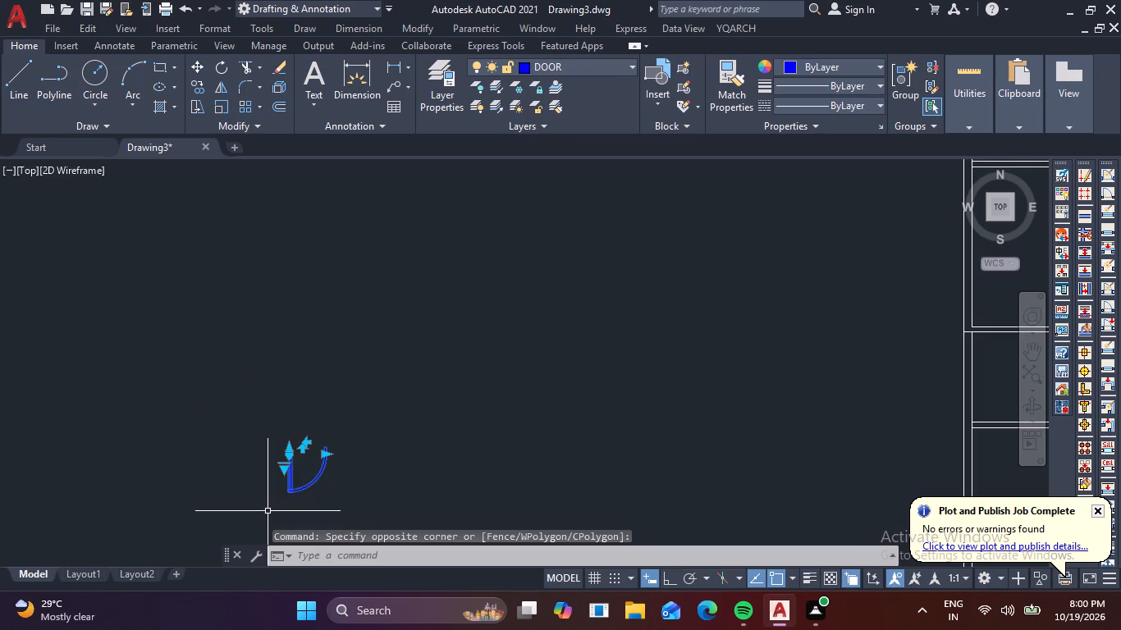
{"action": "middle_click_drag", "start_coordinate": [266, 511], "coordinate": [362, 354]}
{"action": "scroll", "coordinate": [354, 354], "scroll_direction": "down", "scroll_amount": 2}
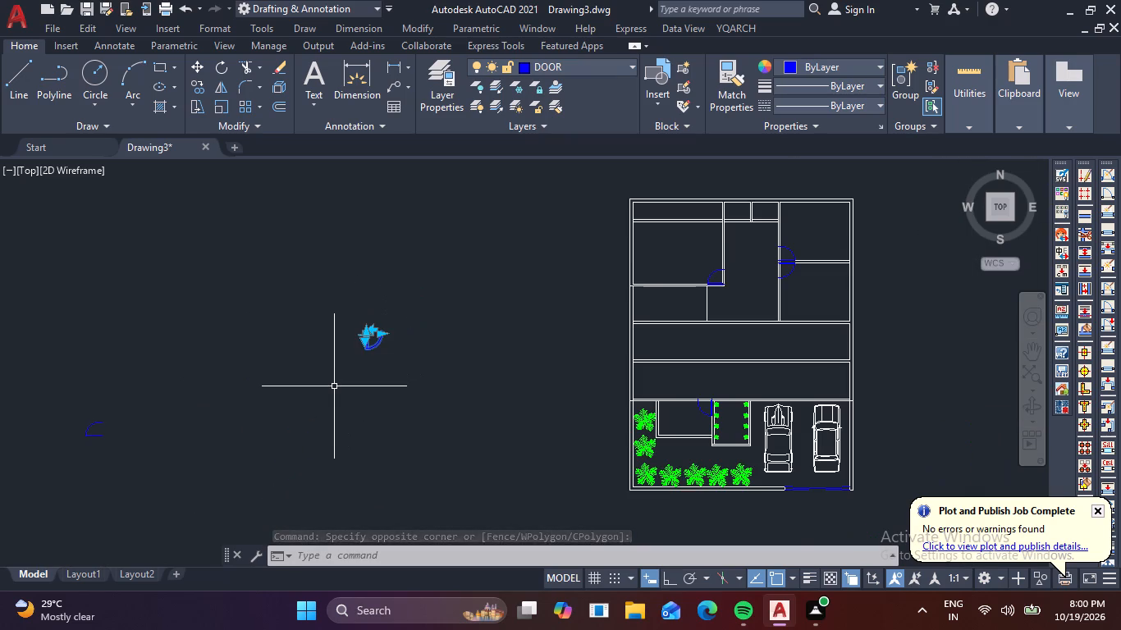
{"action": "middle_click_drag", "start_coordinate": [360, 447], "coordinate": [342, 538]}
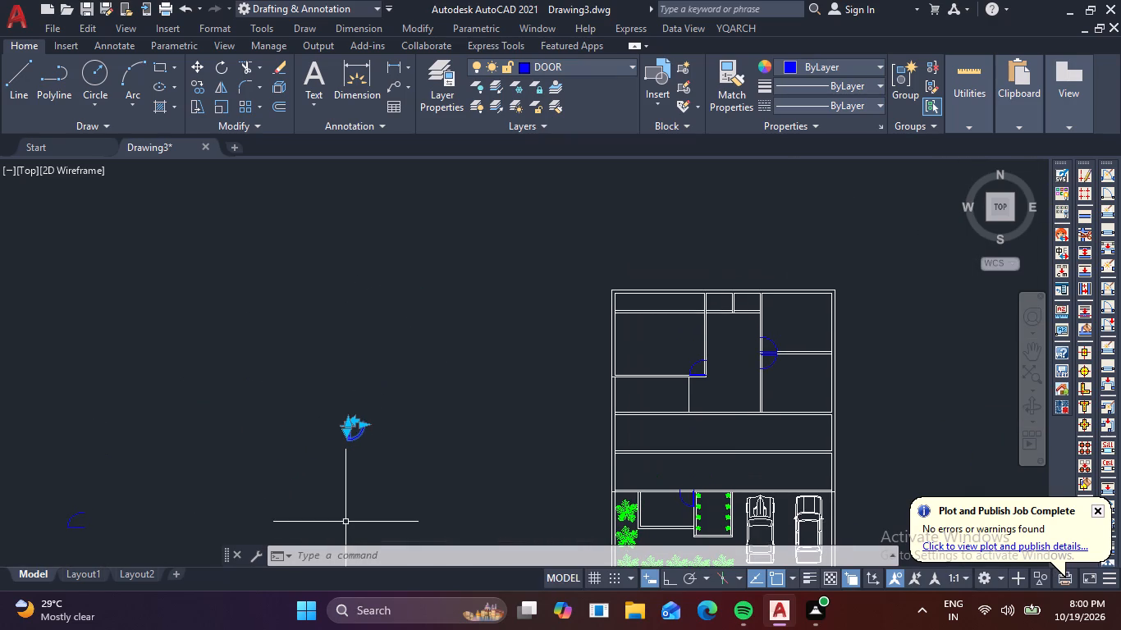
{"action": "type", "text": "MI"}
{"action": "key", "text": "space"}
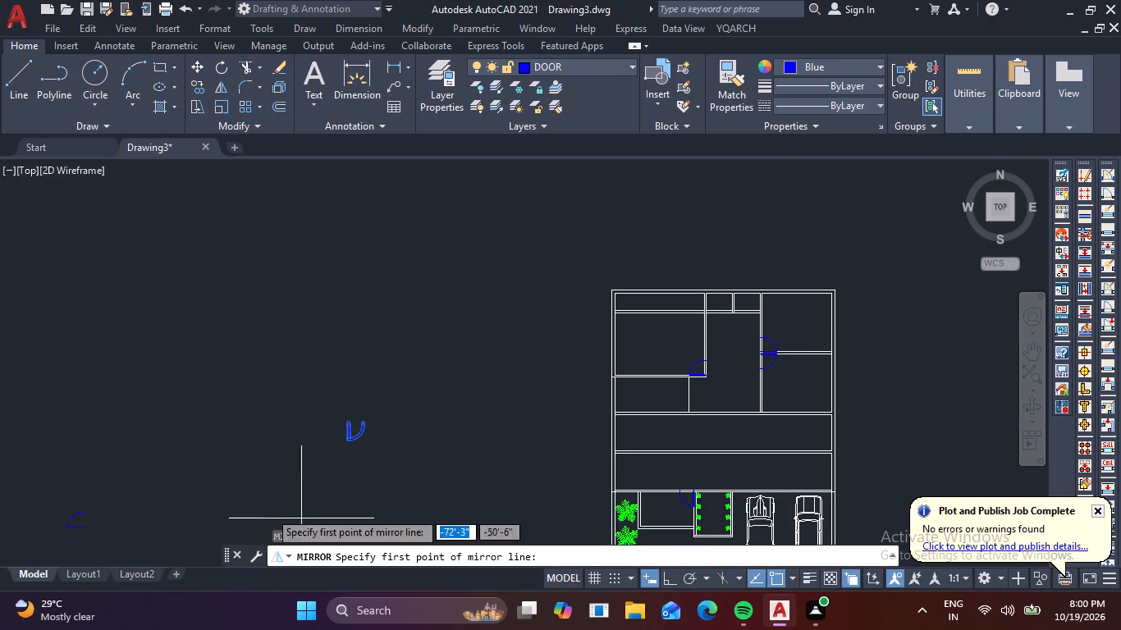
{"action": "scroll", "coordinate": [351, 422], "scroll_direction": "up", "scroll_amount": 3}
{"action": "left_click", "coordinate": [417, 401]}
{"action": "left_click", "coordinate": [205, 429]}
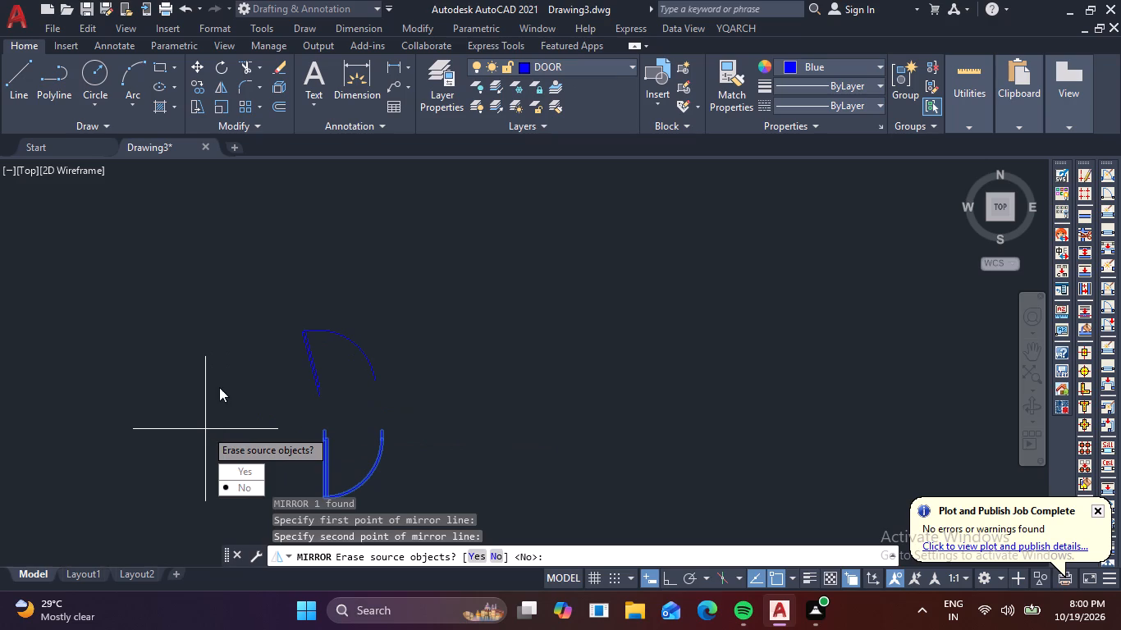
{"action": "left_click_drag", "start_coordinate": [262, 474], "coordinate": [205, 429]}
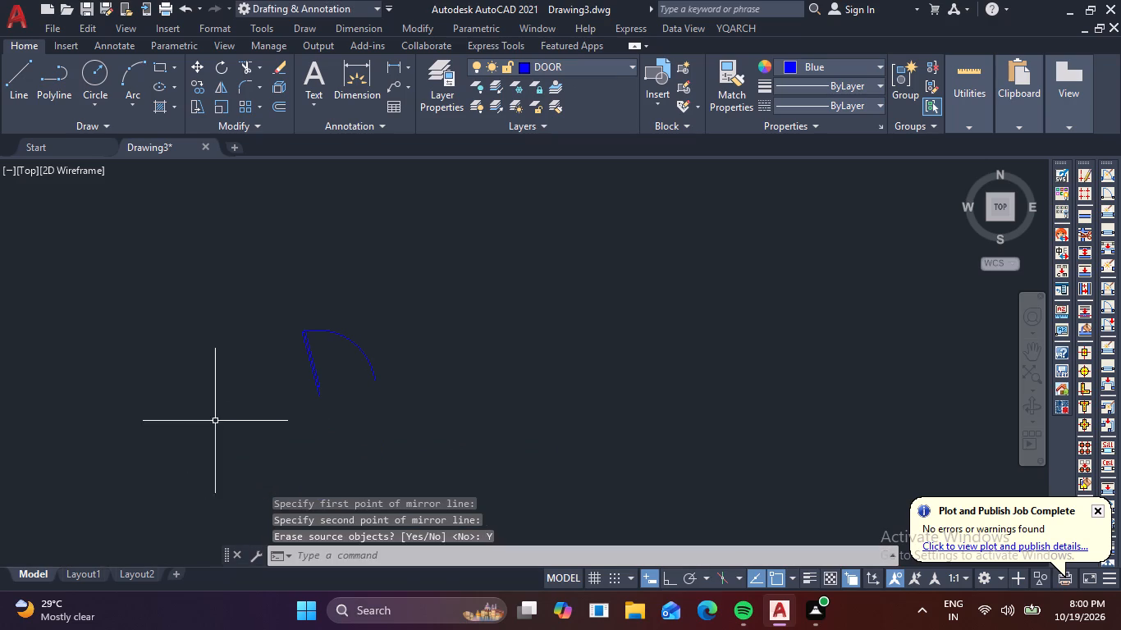
Erase the mirrored spare door outside the plan.
{"action": "left_click", "coordinate": [370, 405]}
{"action": "left_click", "coordinate": [255, 340]}
{"action": "scroll", "coordinate": [258, 341], "scroll_direction": "down", "scroll_amount": 3}
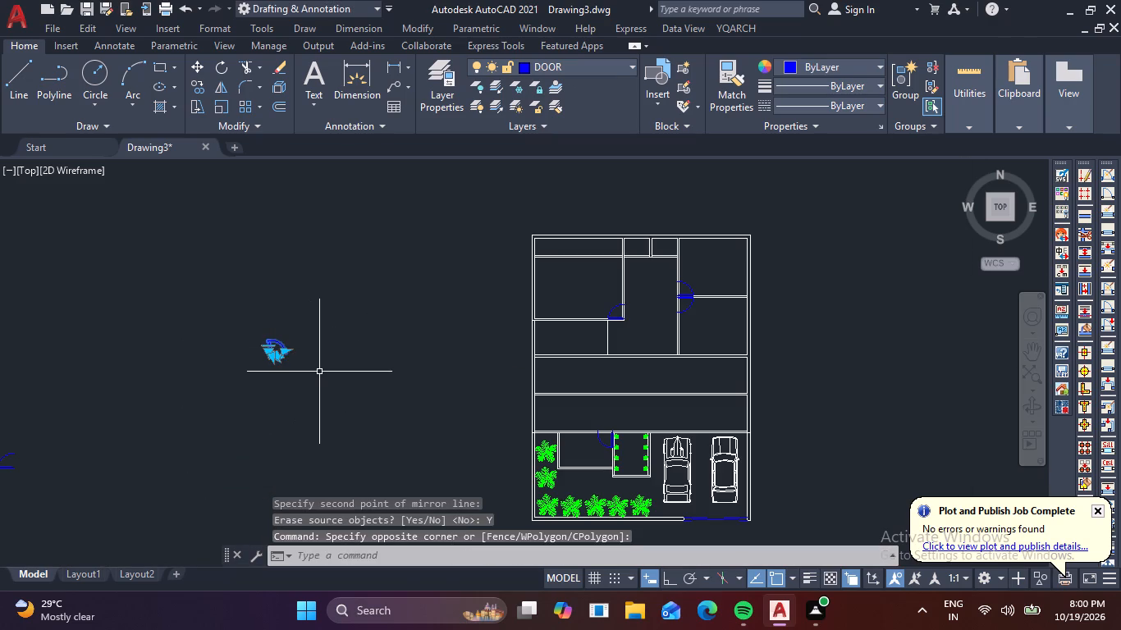
{"action": "key", "text": "Delete"}
Move the far-off spare door closer, just outside the plan's left outer wall near the large left room's lower corner.
{"action": "scroll", "coordinate": [209, 420], "scroll_direction": "down", "scroll_amount": 1}
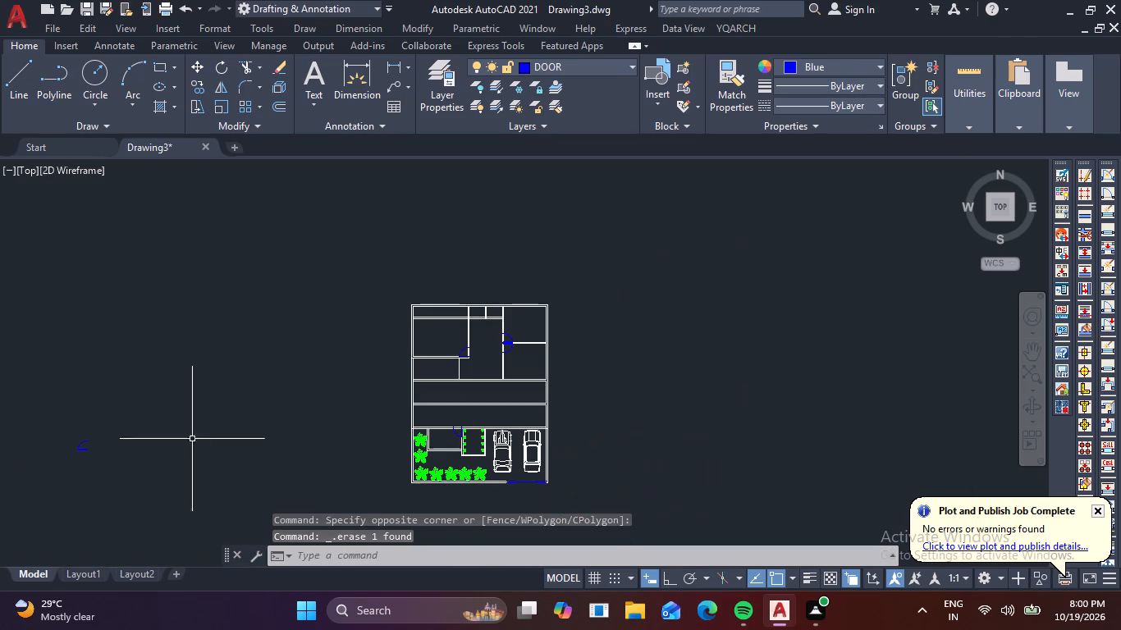
{"action": "left_click", "coordinate": [108, 510]}
{"action": "left_click", "coordinate": [62, 414]}
{"action": "type", "text": "M"}
{"action": "key", "text": "space"}
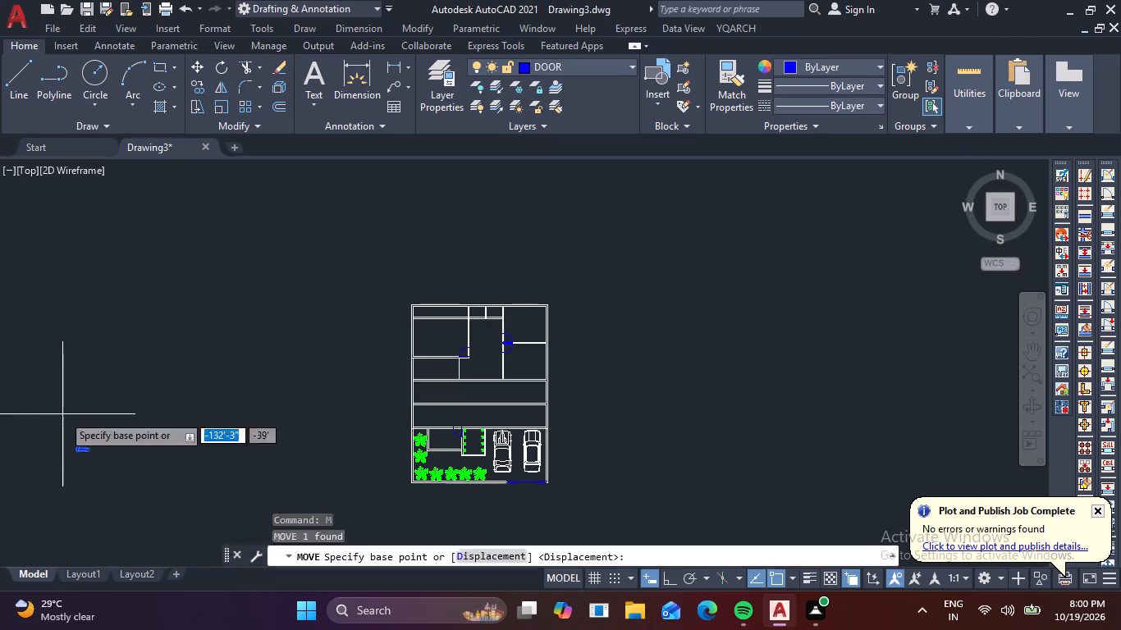
{"action": "left_click", "coordinate": [80, 444]}
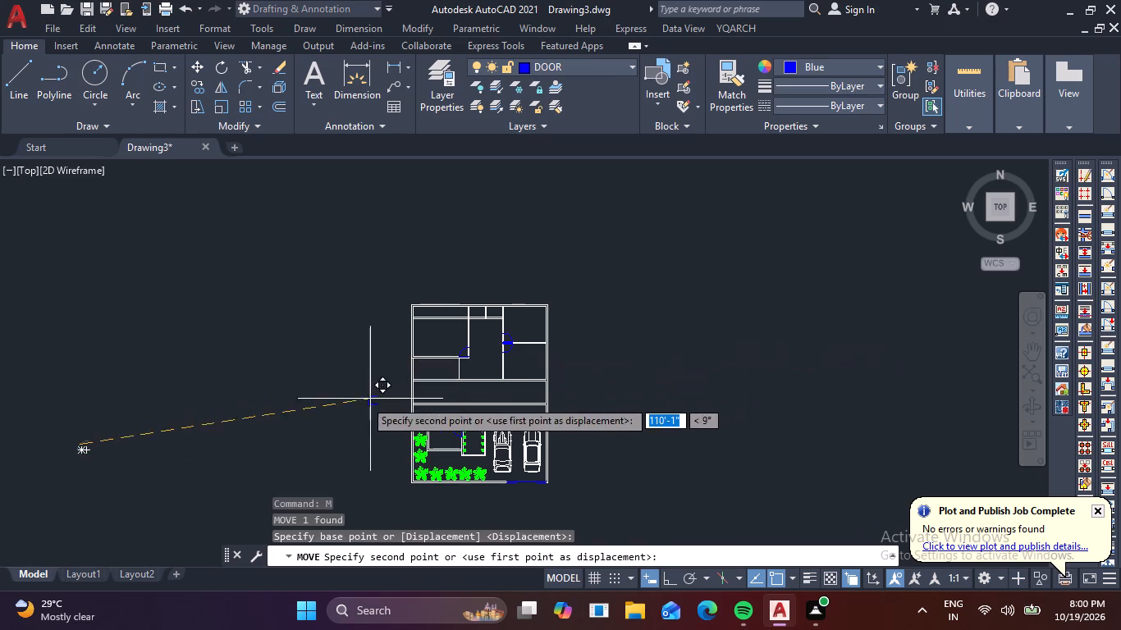
{"action": "scroll", "coordinate": [363, 399], "scroll_direction": "up", "scroll_amount": 2}
{"action": "left_click", "coordinate": [353, 326]}
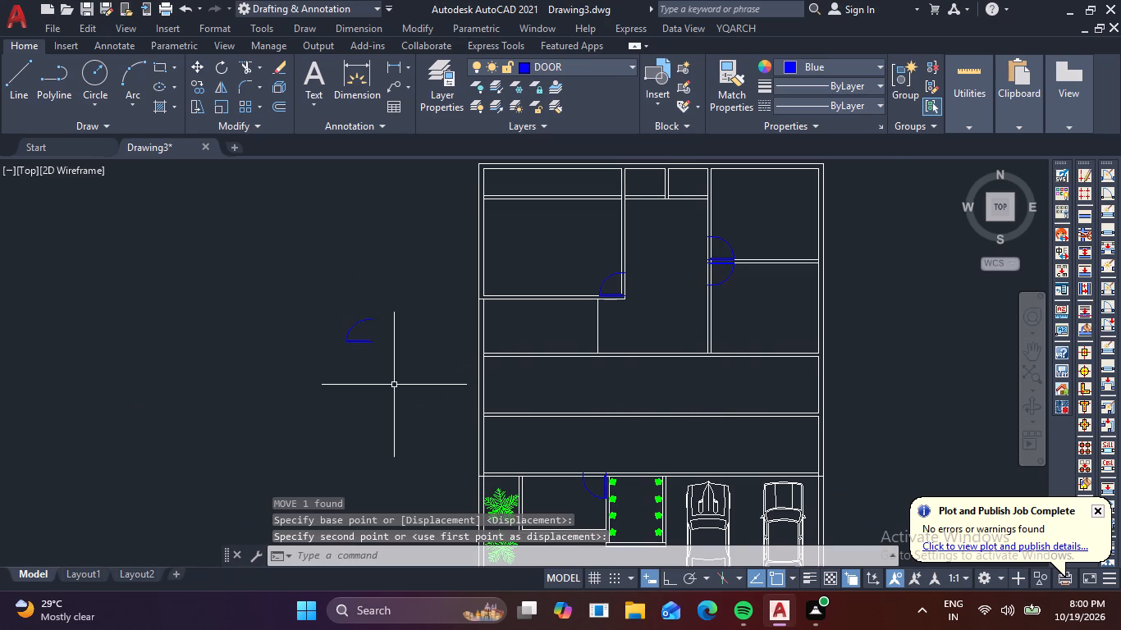
{"action": "scroll", "coordinate": [399, 387], "scroll_direction": "up", "scroll_amount": 1}
{"action": "middle_click_drag", "start_coordinate": [389, 424], "coordinate": [368, 582]}
{"action": "middle_click_drag", "start_coordinate": [363, 475], "coordinate": [344, 358]}
{"action": "scroll", "coordinate": [359, 465], "scroll_direction": "up", "scroll_amount": 1}
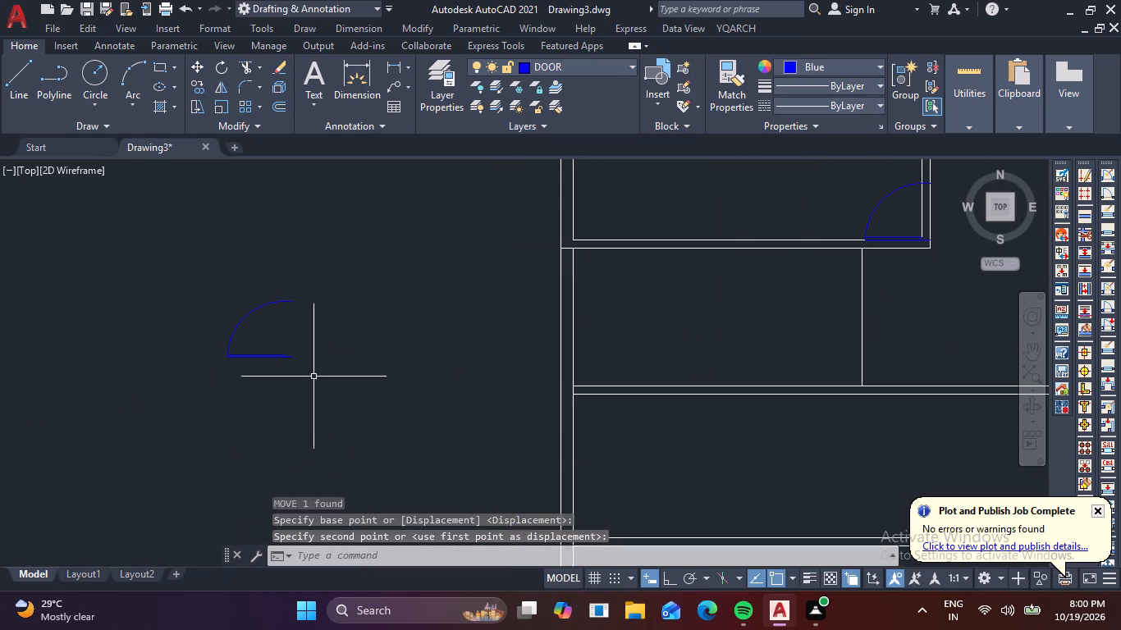
Rotate the spare door outside the plan 90° clockwise about its hinge end, with Ortho on, so its leaf stands vertical.
{"action": "double_click", "coordinate": [312, 379]}
{"action": "left_click", "coordinate": [246, 326]}
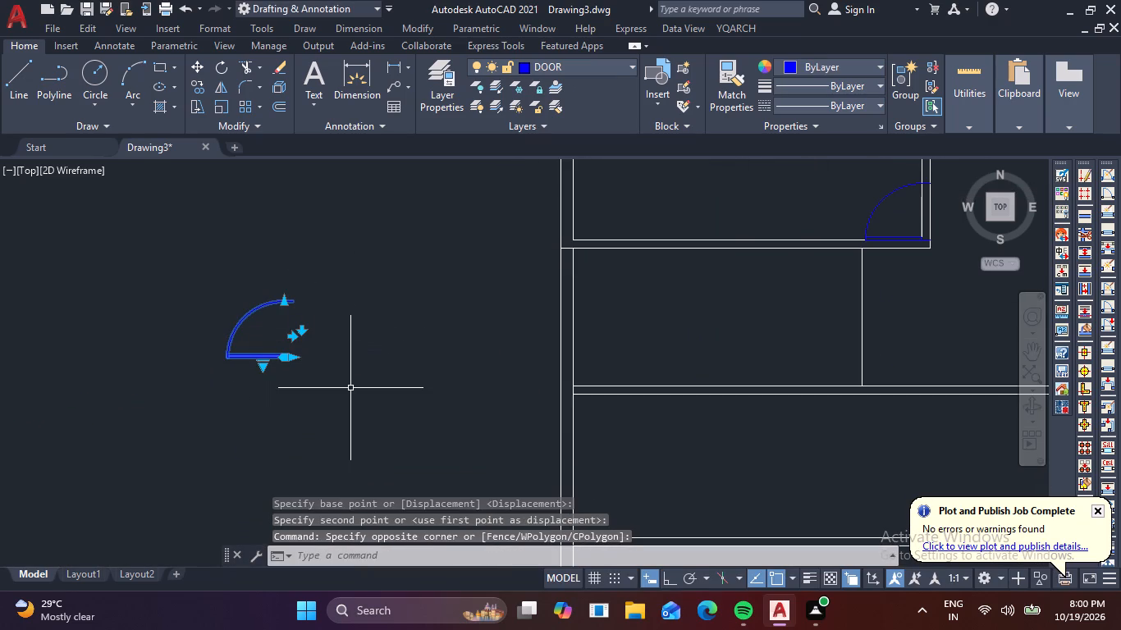
{"action": "key", "text": "r"}
{"action": "type", "text": "O"}
{"action": "key", "text": "space"}
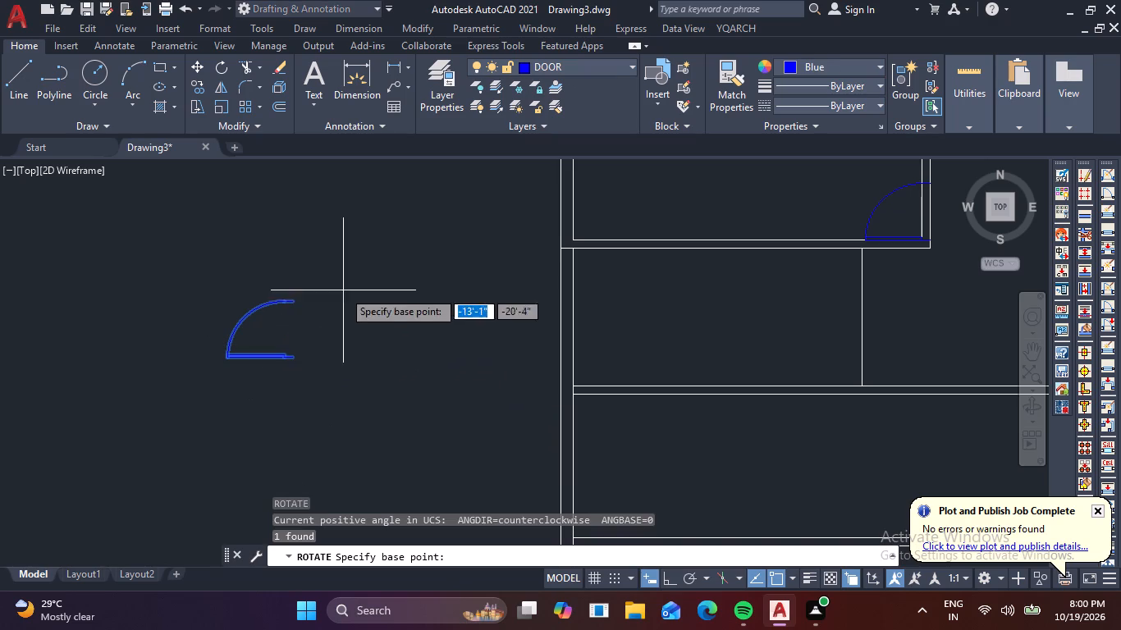
{"action": "left_click", "coordinate": [297, 362]}
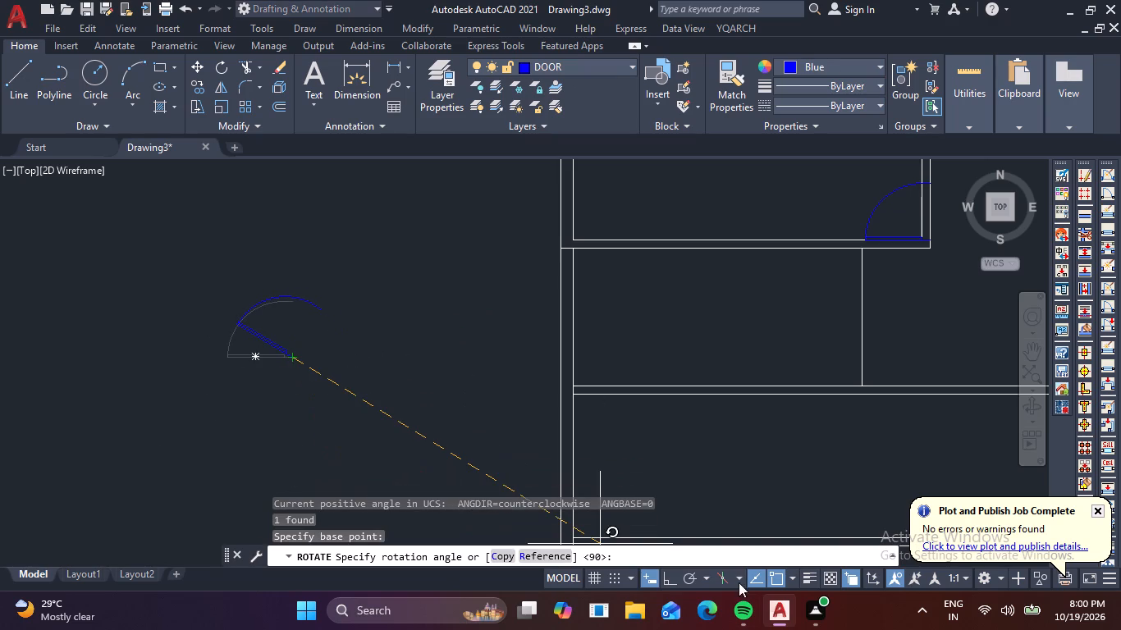
{"action": "left_click", "coordinate": [670, 578]}
{"action": "left_click", "coordinate": [268, 433]}
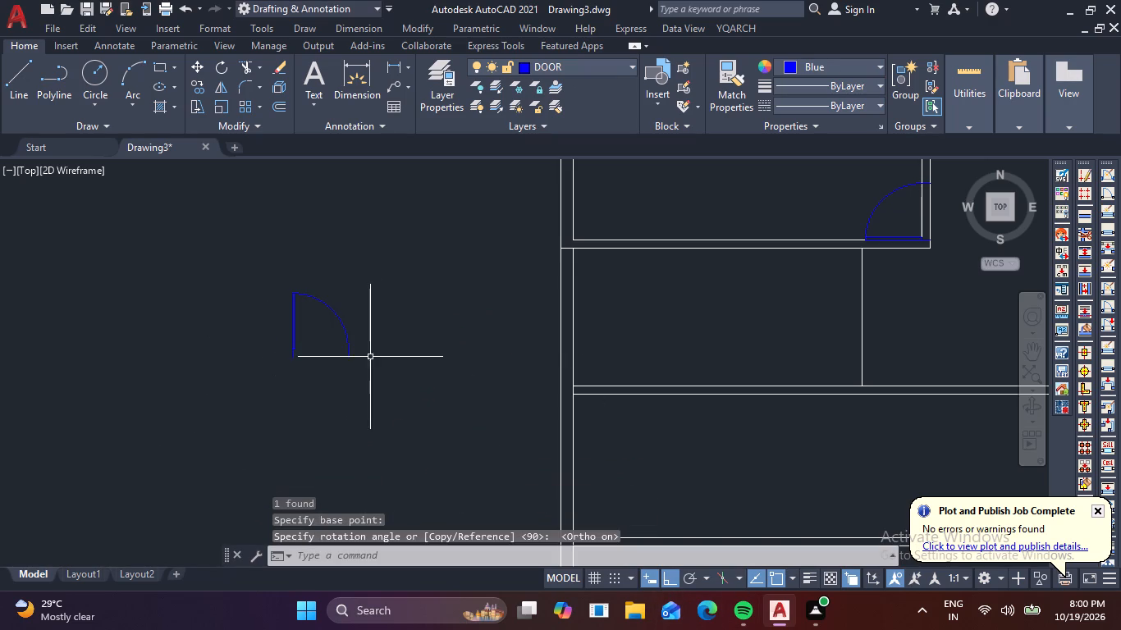
Scale the rotated spare door about its hinge end by reference, using its full opening width as reference and 2'10" as new length.
{"action": "left_click_drag", "start_coordinate": [374, 370], "coordinate": [367, 366]}
{"action": "left_click", "coordinate": [397, 389]}
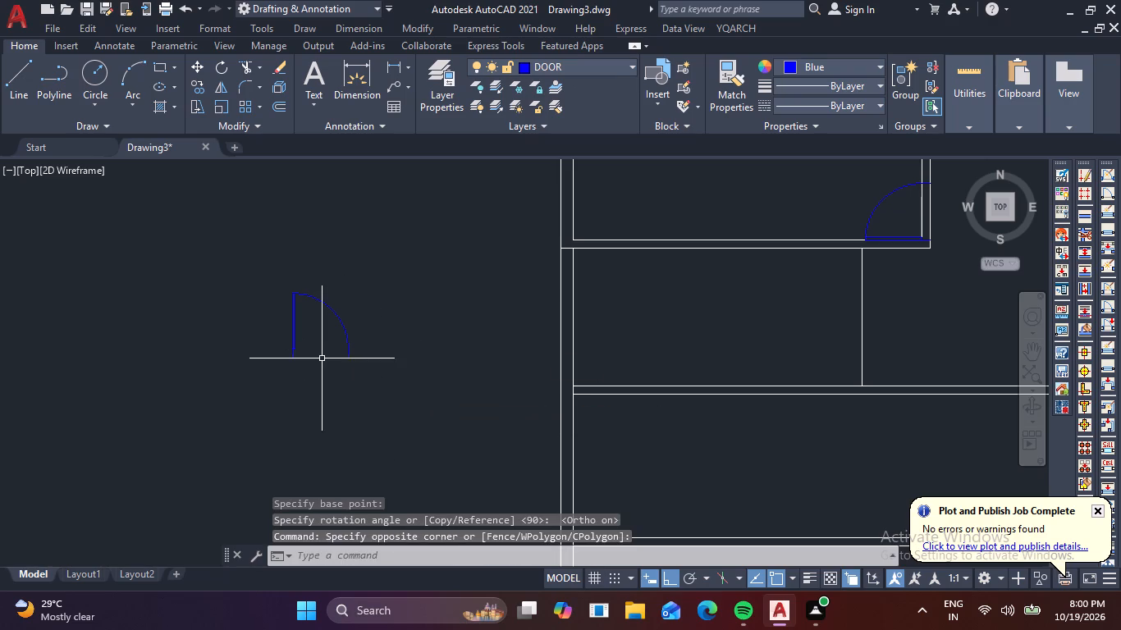
{"action": "left_click", "coordinate": [321, 355]}
{"action": "left_click", "coordinate": [240, 331]}
{"action": "scroll", "coordinate": [317, 359], "scroll_direction": "up", "scroll_amount": 2}
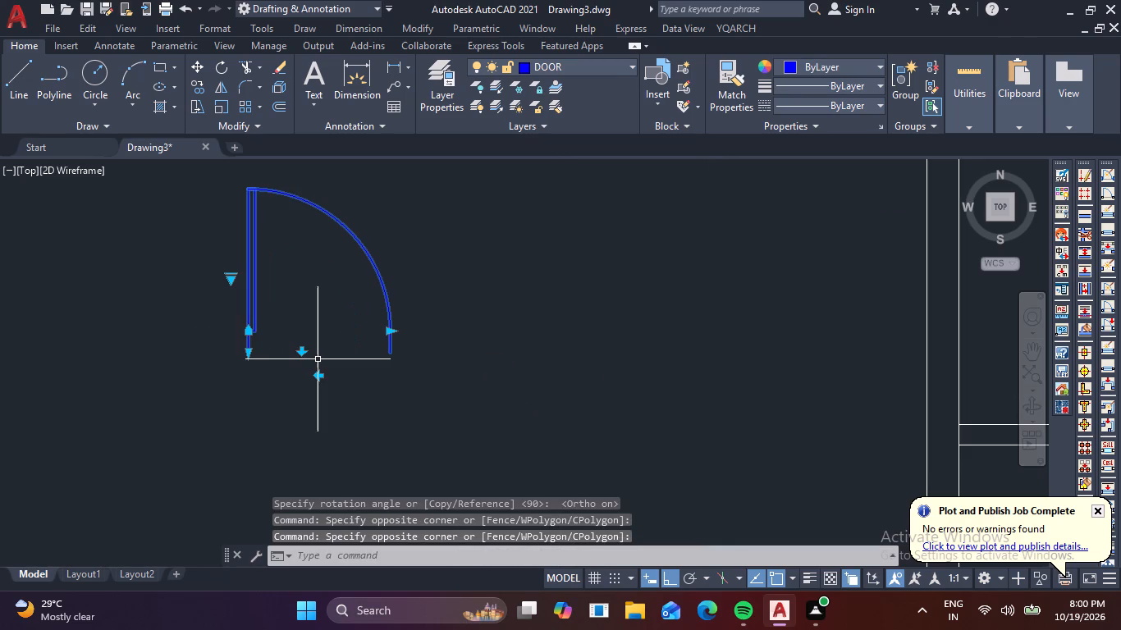
{"action": "type", "text": "SC"}
{"action": "key", "text": "space"}
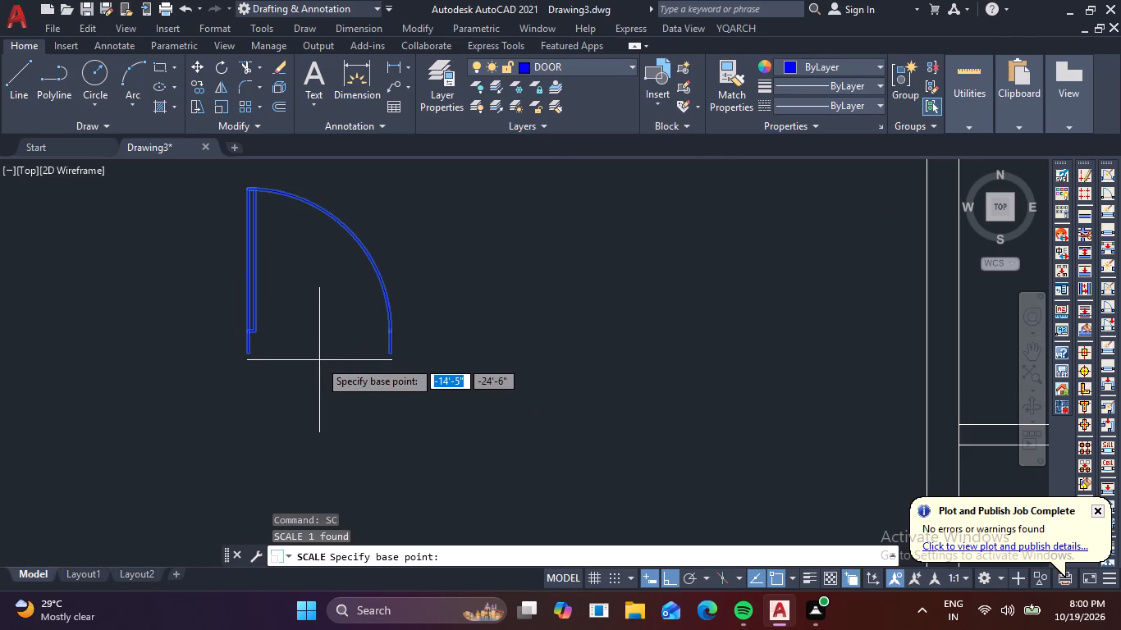
{"action": "left_click", "coordinate": [246, 356]}
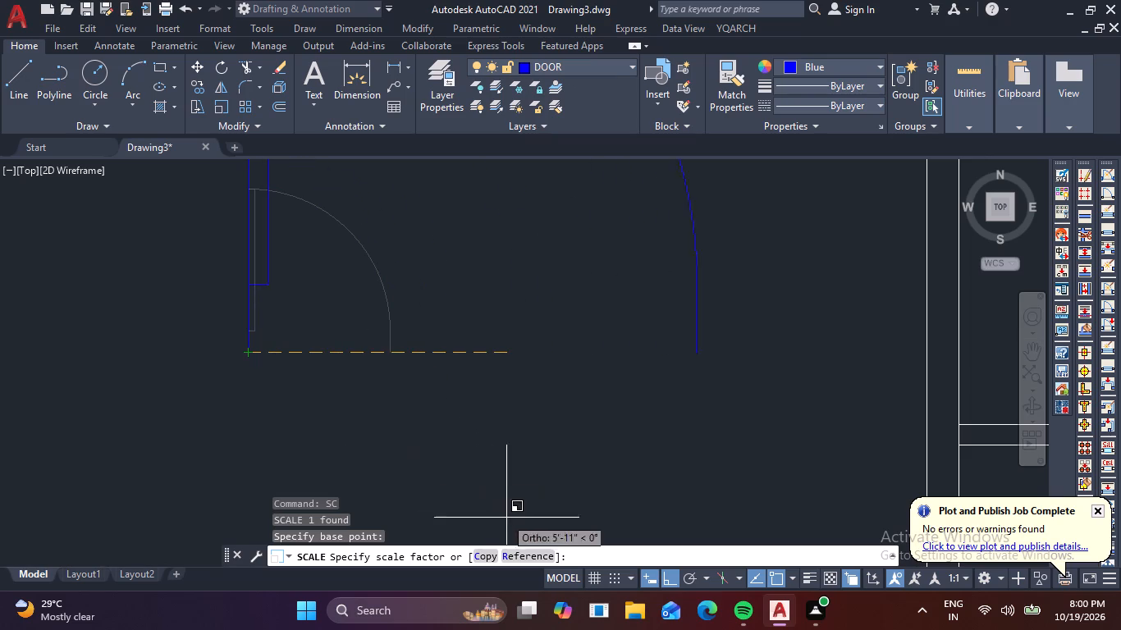
{"action": "left_click", "coordinate": [535, 561]}
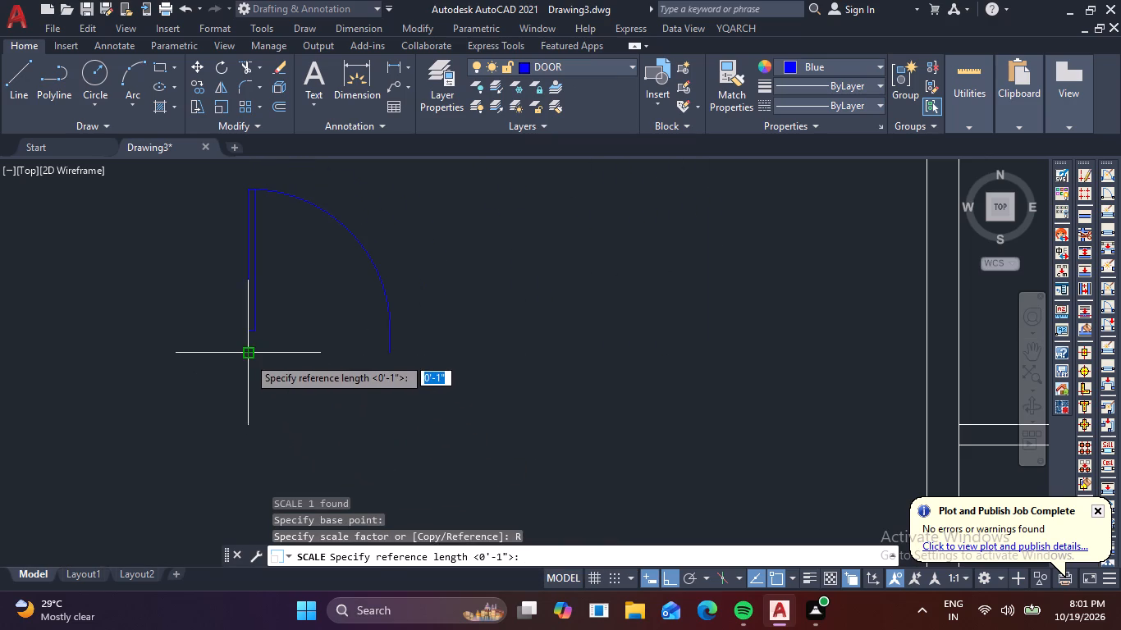
{"action": "left_click", "coordinate": [248, 357]}
{"action": "left_click", "coordinate": [396, 351]}
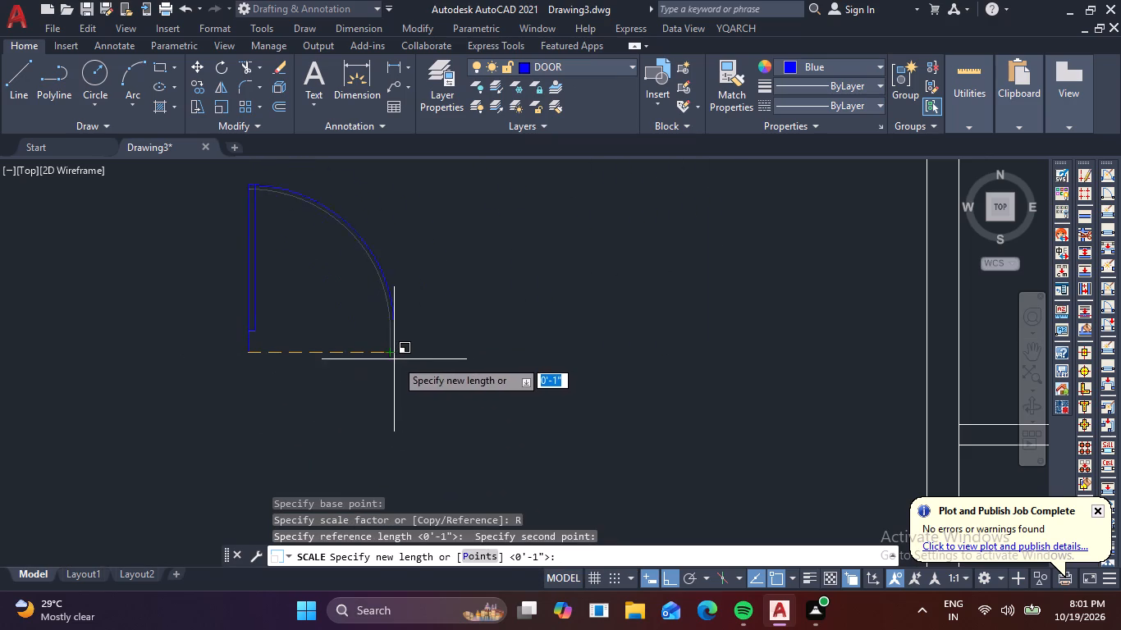
{"action": "key", "text": "2"}
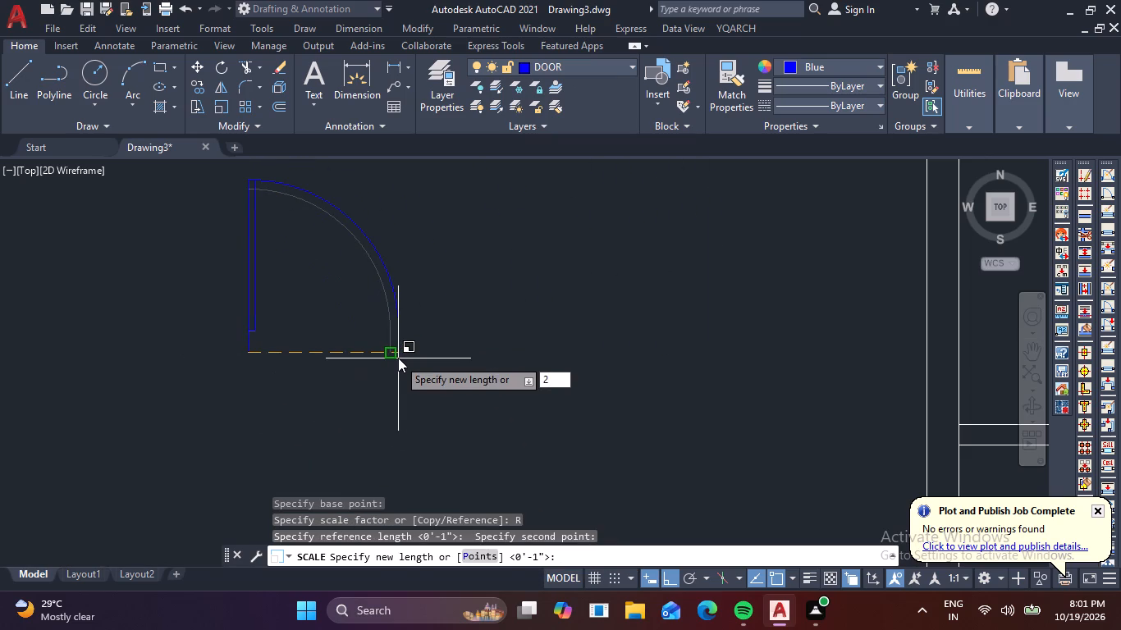
{"action": "key", "text": "apostrophe"}
{"action": "type", "text": "10"}
{"action": "key", "text": "space"}
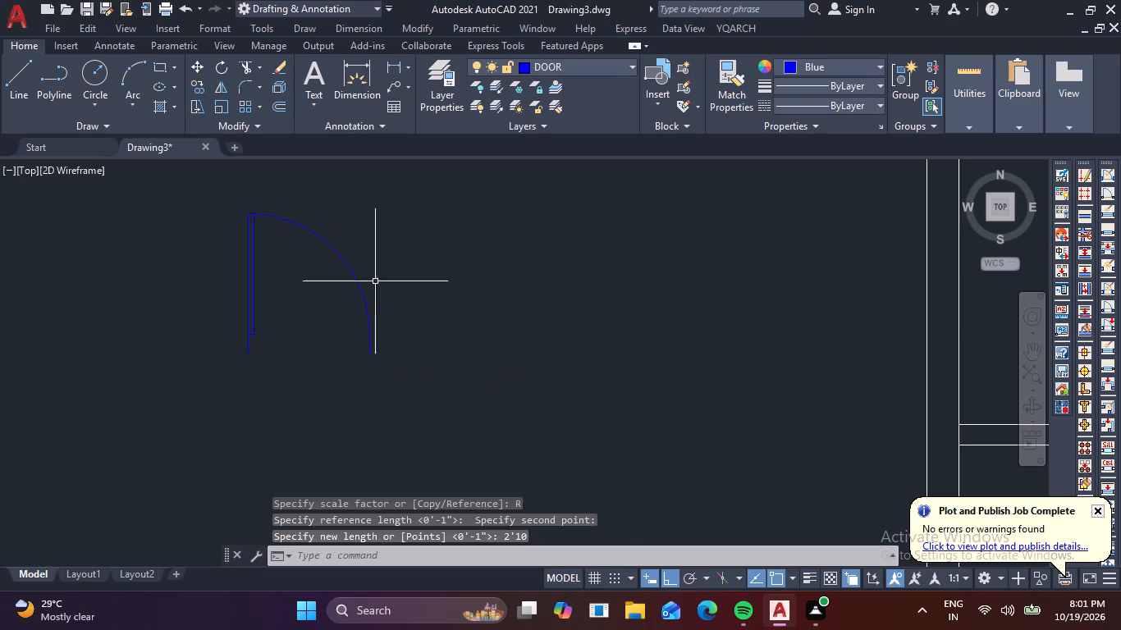
Mirror the resized spare door across a vertical line on its hinge side, keeping the source object.
{"action": "left_click_drag", "start_coordinate": [428, 360], "coordinate": [350, 322]}
{"action": "left_click", "coordinate": [287, 284]}
{"action": "scroll", "coordinate": [321, 297], "scroll_direction": "down", "scroll_amount": 2}
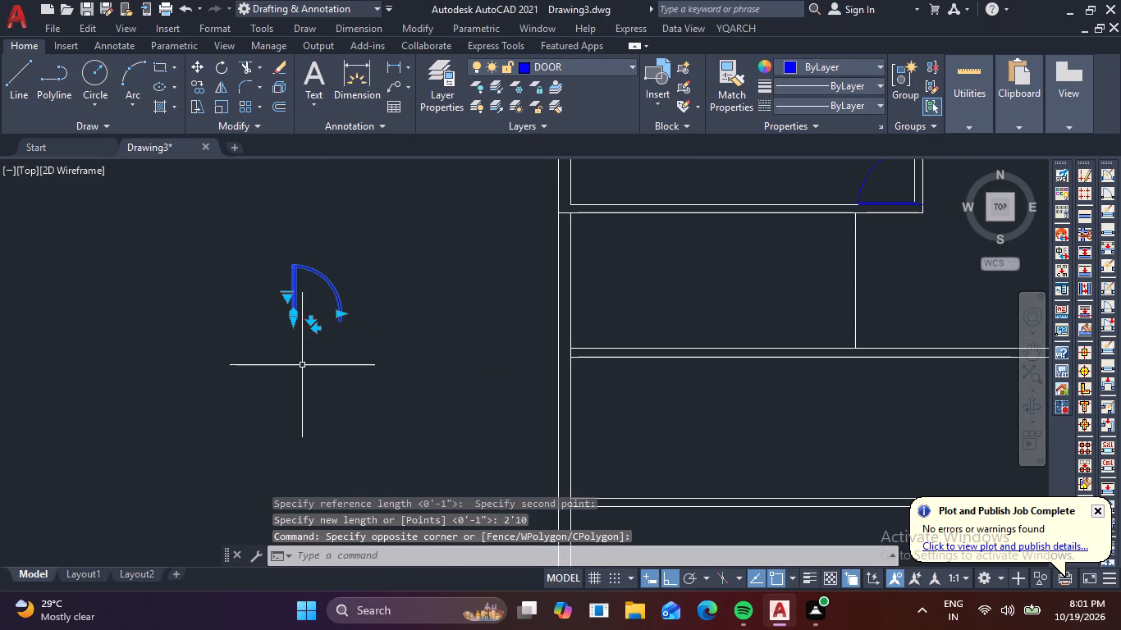
{"action": "type", "text": "MI"}
{"action": "key", "text": "space"}
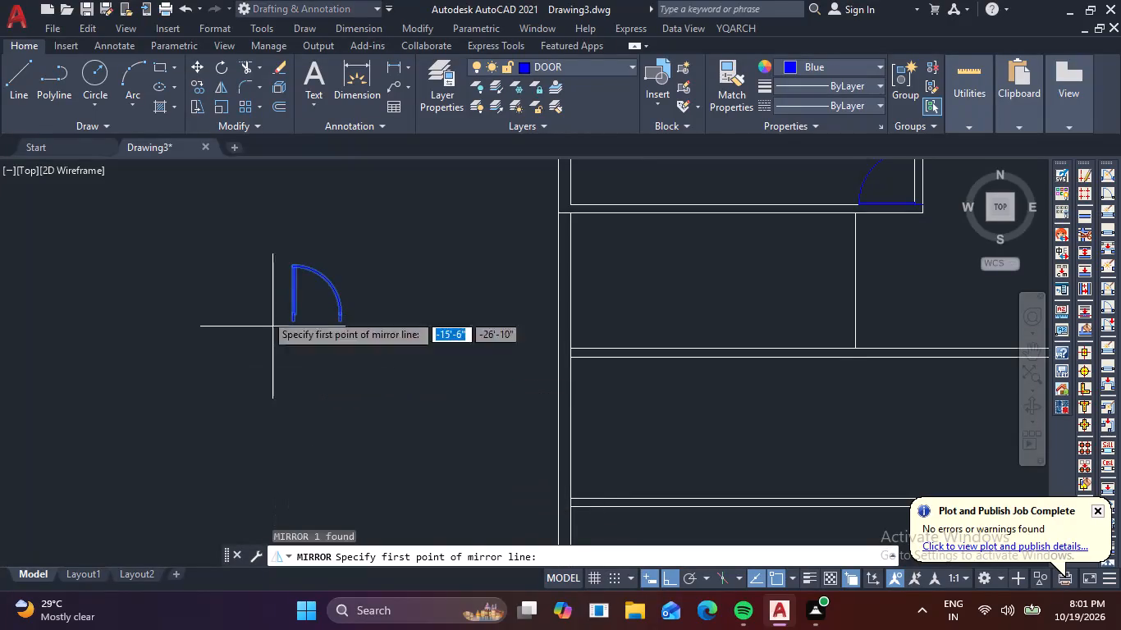
{"action": "left_click", "coordinate": [271, 239]}
{"action": "left_click", "coordinate": [306, 423]}
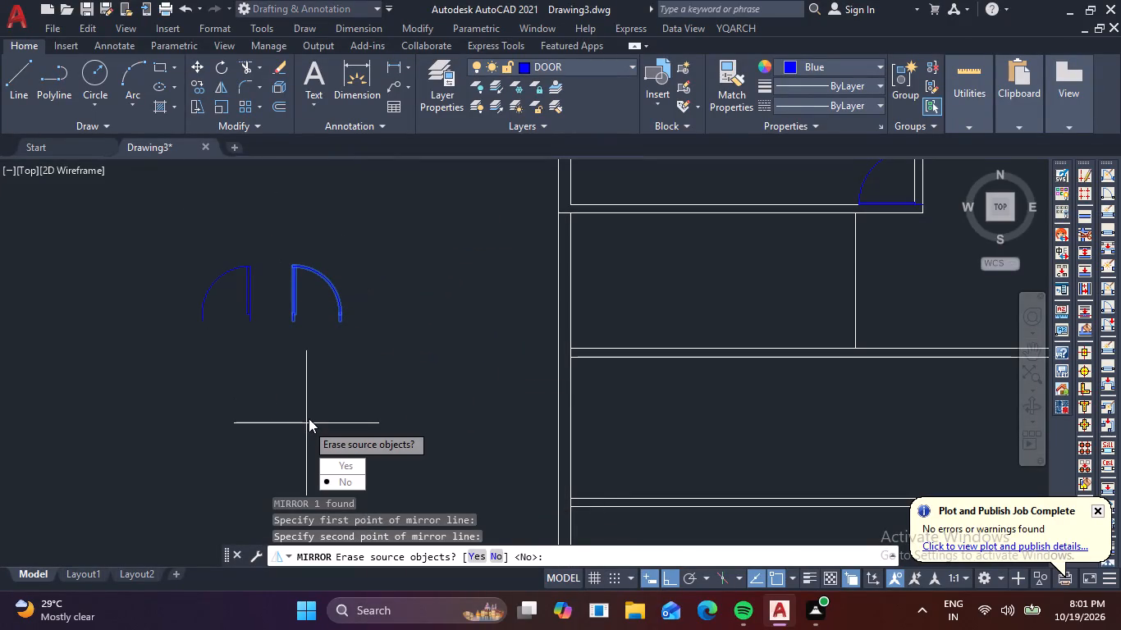
{"action": "key", "text": "space"}
{"action": "left_click_drag", "start_coordinate": [372, 313], "coordinate": [362, 312]}
{"action": "left_click", "coordinate": [171, 267]}
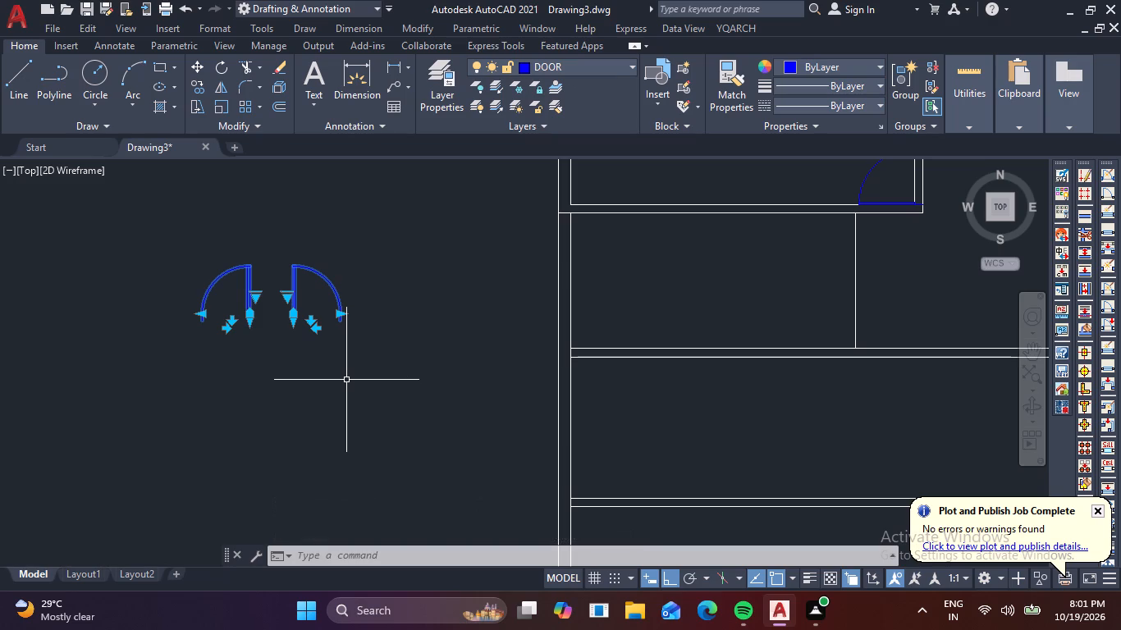
{"action": "key", "text": "Escape"}
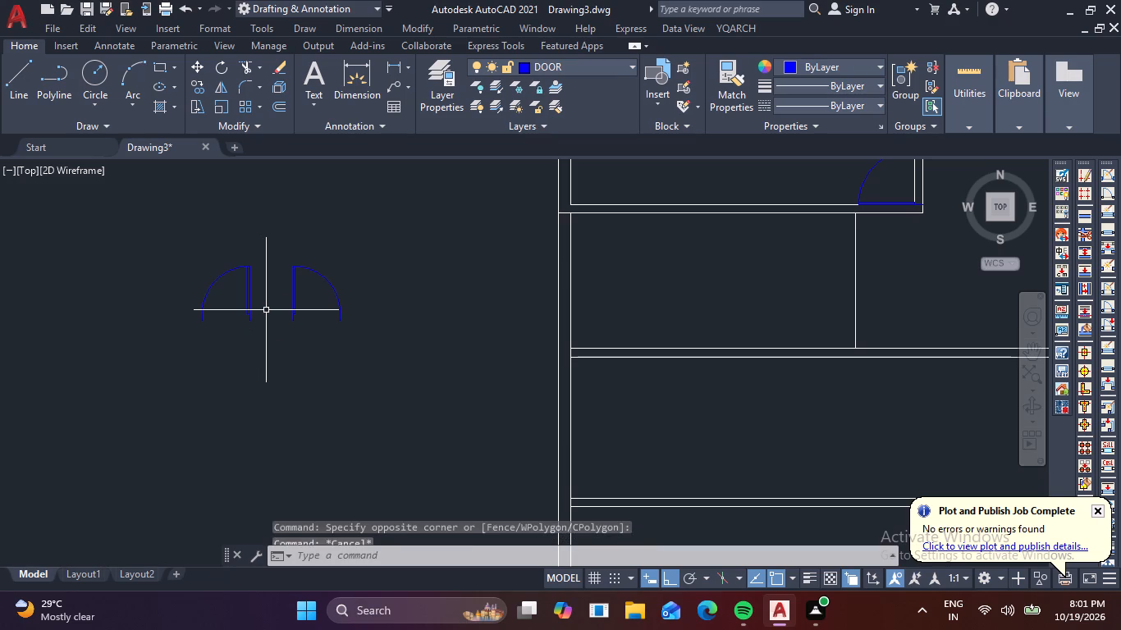
With Ortho off, copy the right-hand spare door by its hinge end to the horizontal partition, just right of the short upper vertical partition.
{"action": "scroll", "coordinate": [281, 314], "scroll_direction": "up", "scroll_amount": 3}
{"action": "left_click", "coordinate": [375, 354]}
{"action": "left_click", "coordinate": [277, 294]}
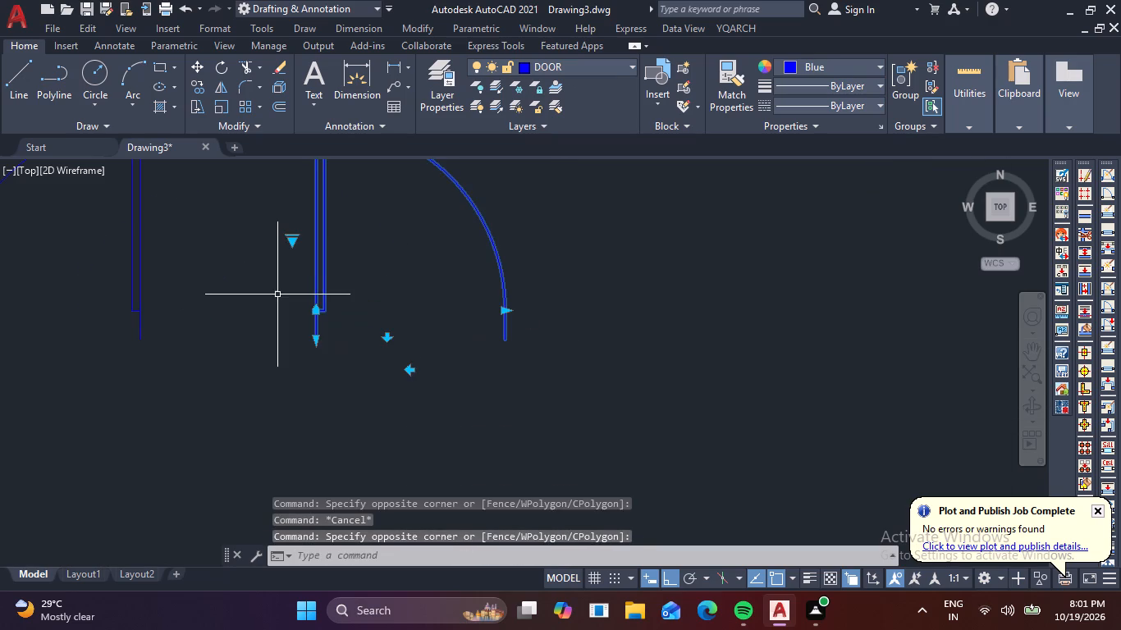
{"action": "scroll", "coordinate": [284, 300], "scroll_direction": "down", "scroll_amount": 1}
{"action": "type", "text": "CO"}
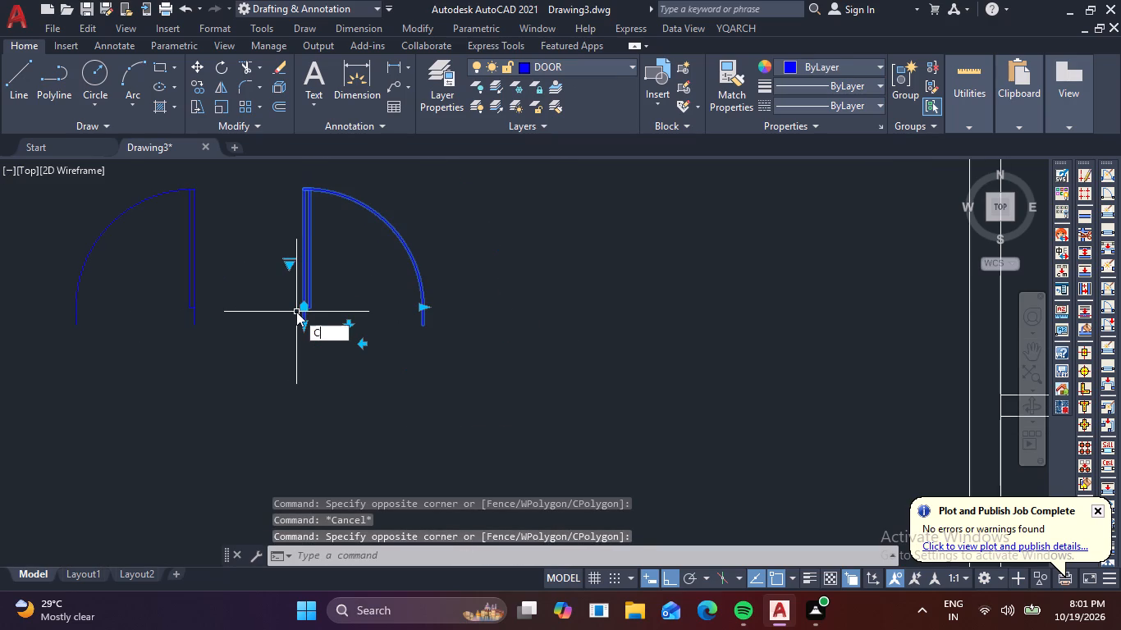
{"action": "key", "text": "space"}
{"action": "left_click", "coordinate": [302, 323]}
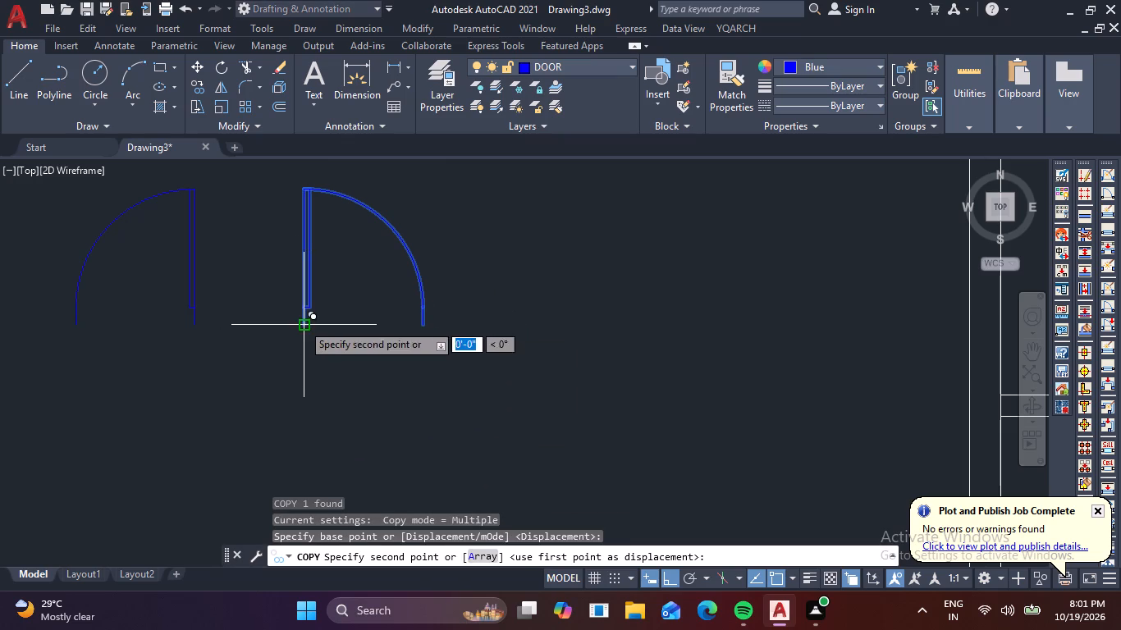
{"action": "scroll", "coordinate": [416, 324], "scroll_direction": "down", "scroll_amount": 3}
{"action": "key", "text": "F8"}
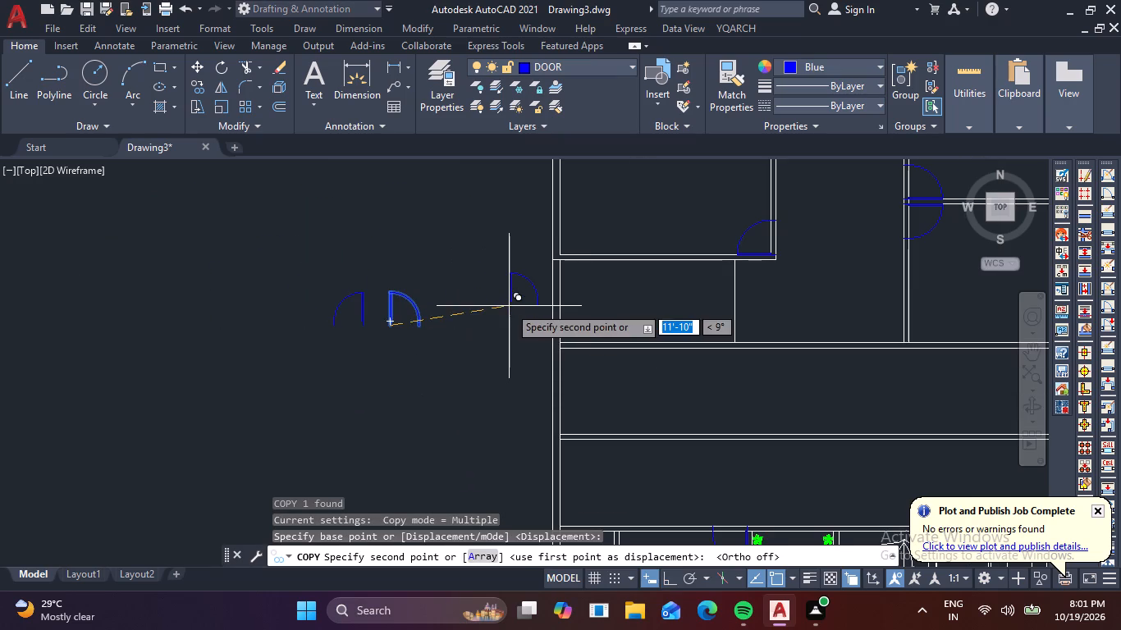
{"action": "middle_click_drag", "start_coordinate": [499, 314], "coordinate": [158, 555]}
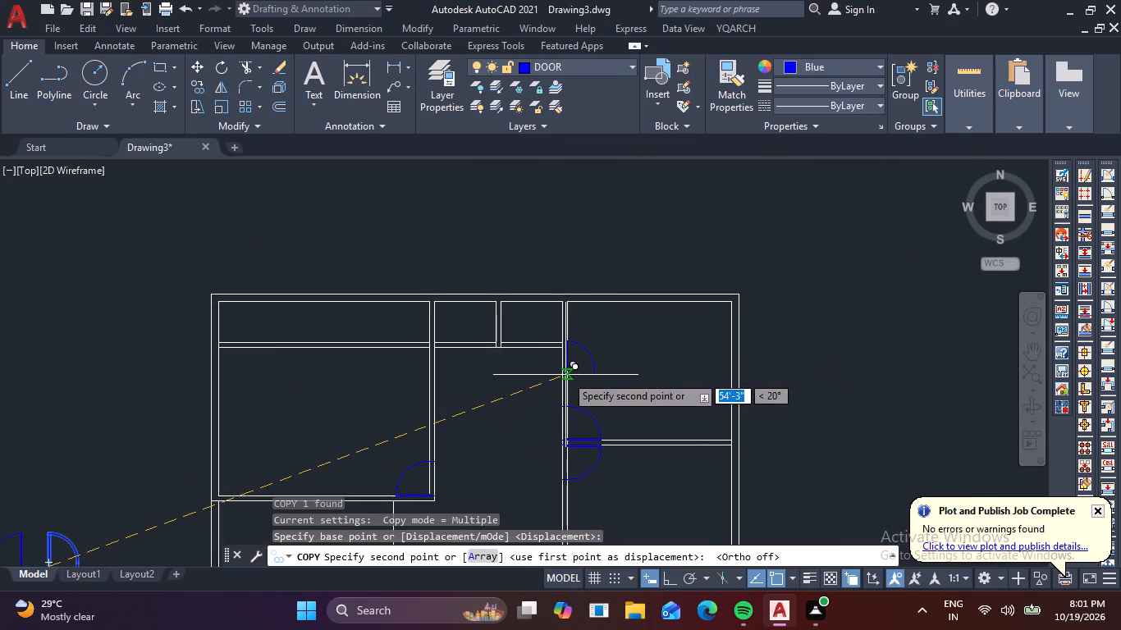
{"action": "scroll", "coordinate": [544, 363], "scroll_direction": "up", "scroll_amount": 3}
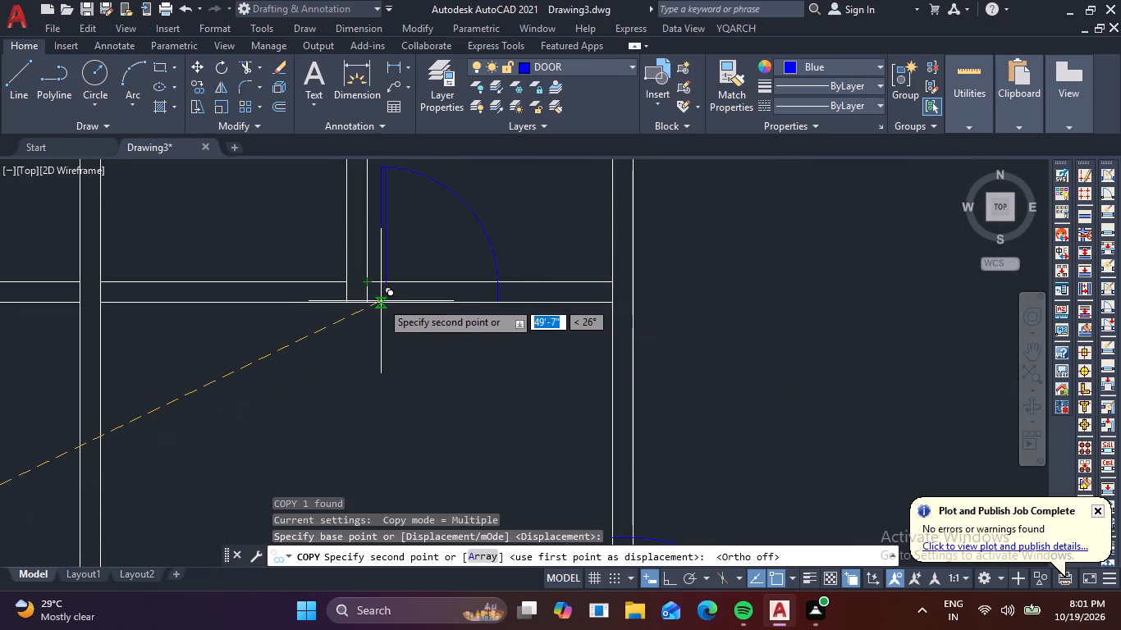
{"action": "left_click", "coordinate": [370, 304]}
{"action": "scroll", "coordinate": [388, 348], "scroll_direction": "down", "scroll_amount": 3}
{"action": "middle_click_drag", "start_coordinate": [378, 438], "coordinate": [629, 363]}
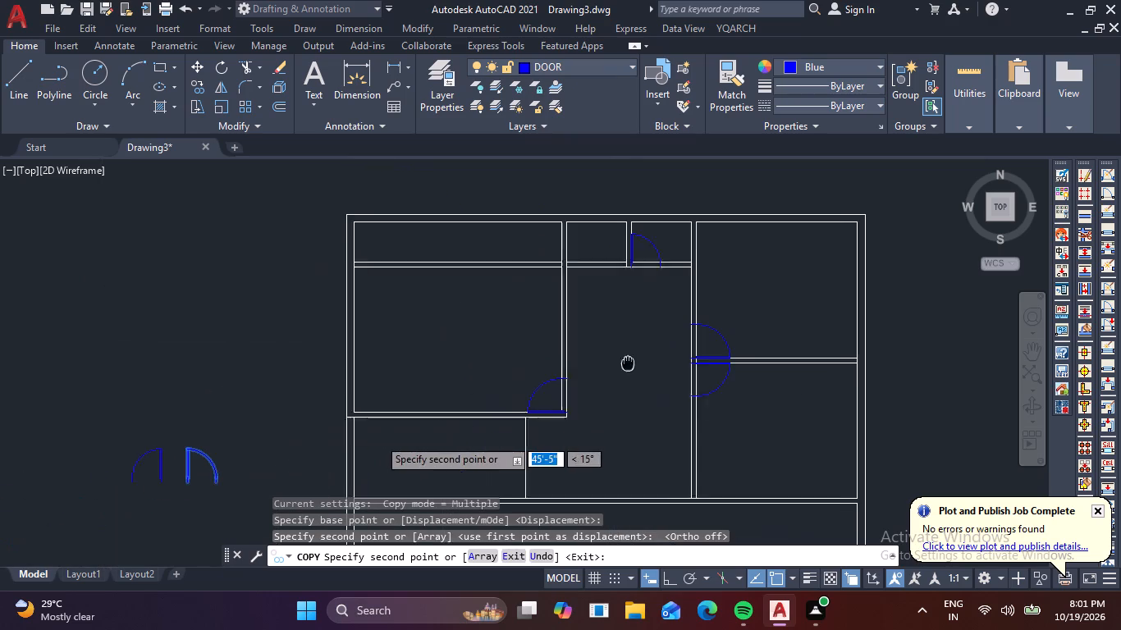
{"action": "middle_click_drag", "start_coordinate": [629, 363], "coordinate": [633, 363]}
{"action": "key", "text": "Escape"}
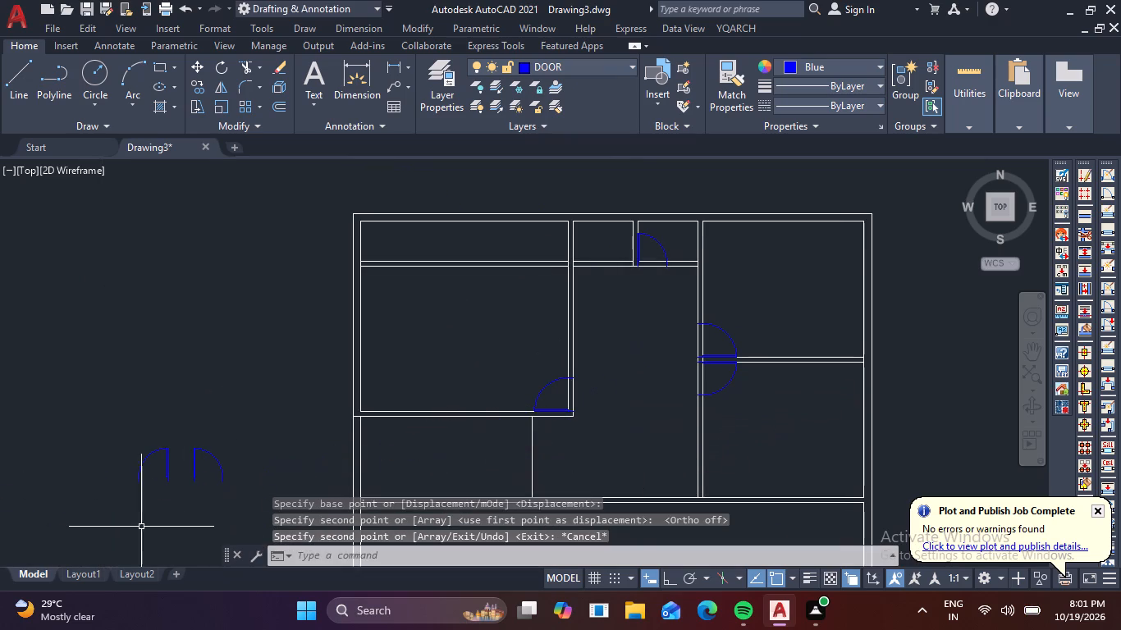
Copy the left-hand spare door by its hinge end to the same horizontal partition, just left of the short upper vertical partition.
{"action": "scroll", "coordinate": [162, 495], "scroll_direction": "up", "scroll_amount": 3}
{"action": "left_click_drag", "start_coordinate": [210, 461], "coordinate": [199, 444]}
{"action": "left_click", "coordinate": [108, 363]}
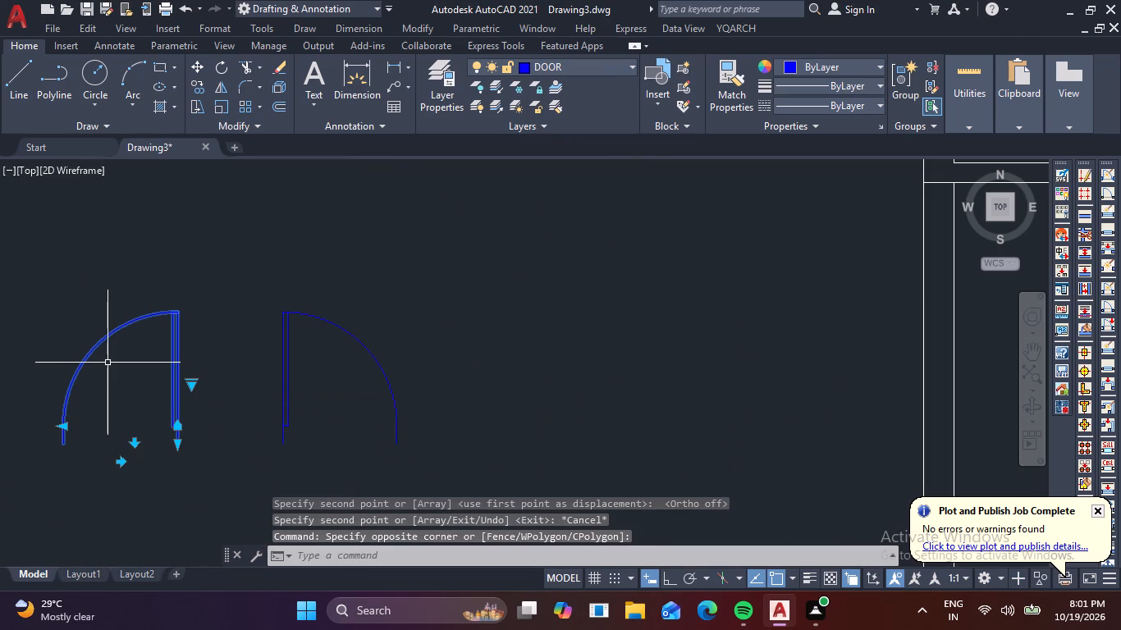
{"action": "key", "text": "c"}
{"action": "type", "text": "O"}
{"action": "key", "text": "space"}
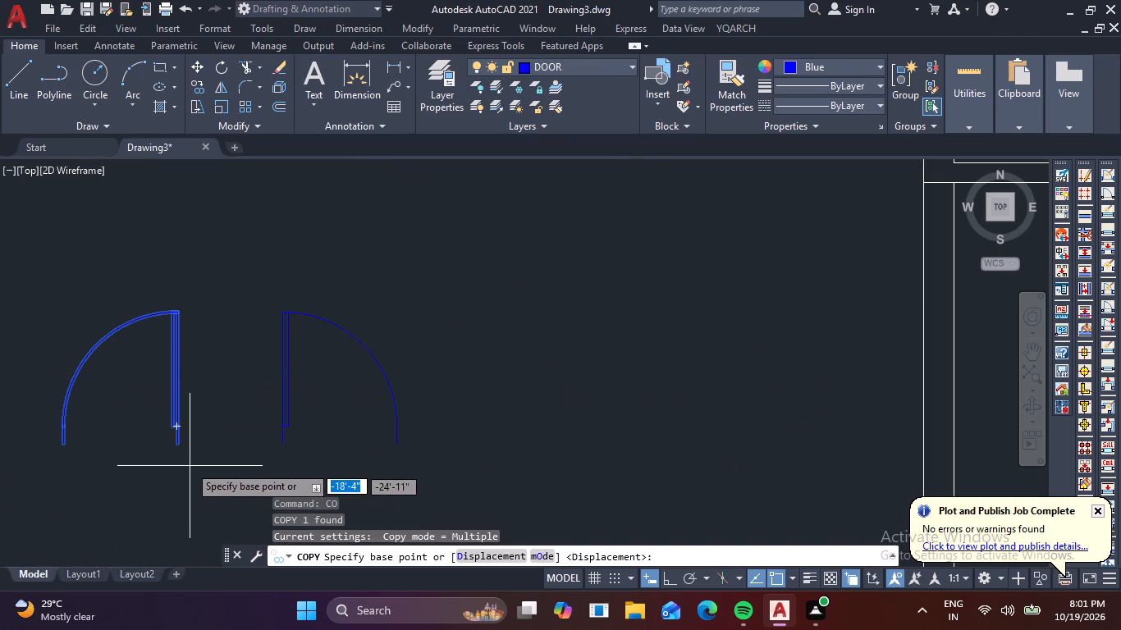
{"action": "left_click", "coordinate": [179, 446]}
{"action": "scroll", "coordinate": [289, 413], "scroll_direction": "down", "scroll_amount": 3}
{"action": "middle_click_drag", "start_coordinate": [584, 337], "coordinate": [358, 465]}
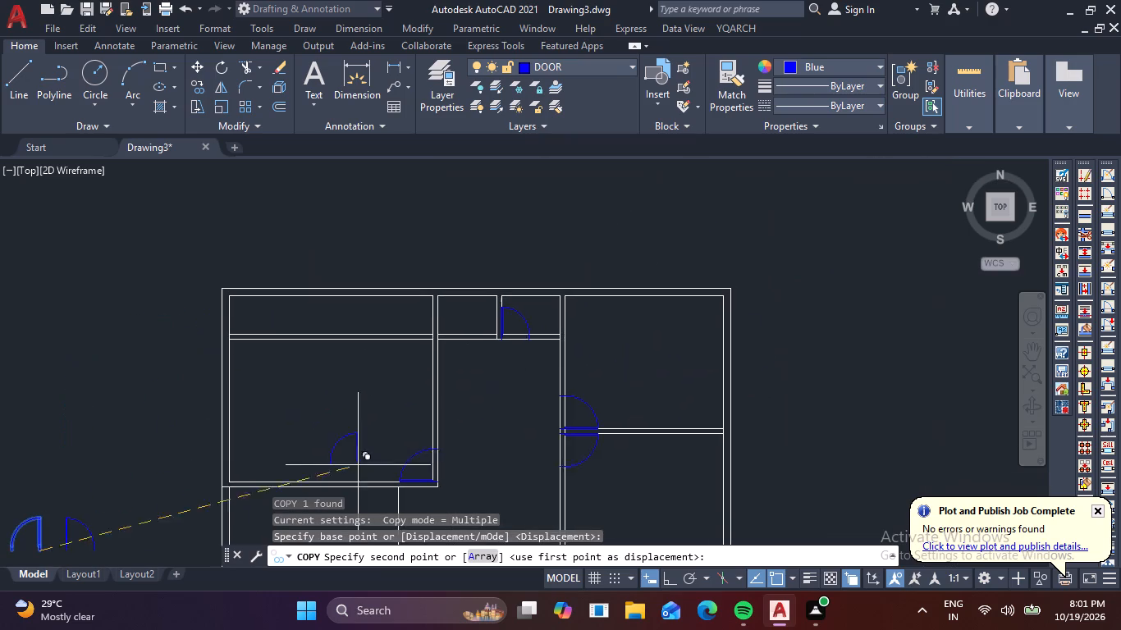
{"action": "scroll", "coordinate": [518, 339], "scroll_direction": "up", "scroll_amount": 3}
{"action": "left_click", "coordinate": [452, 336]}
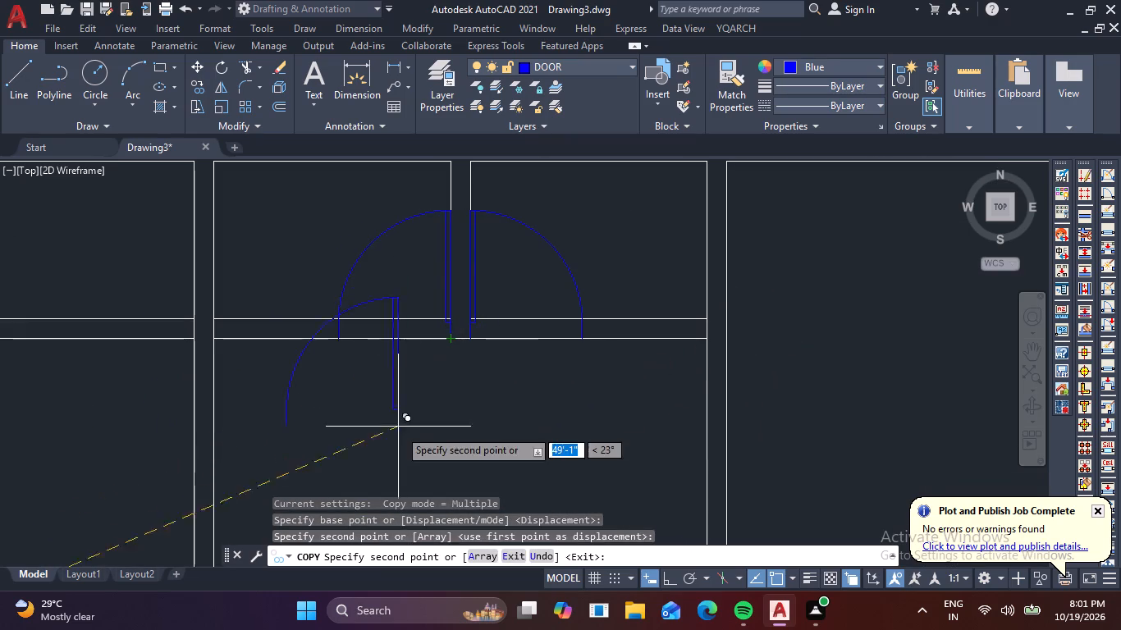
{"action": "key", "text": "Escape"}
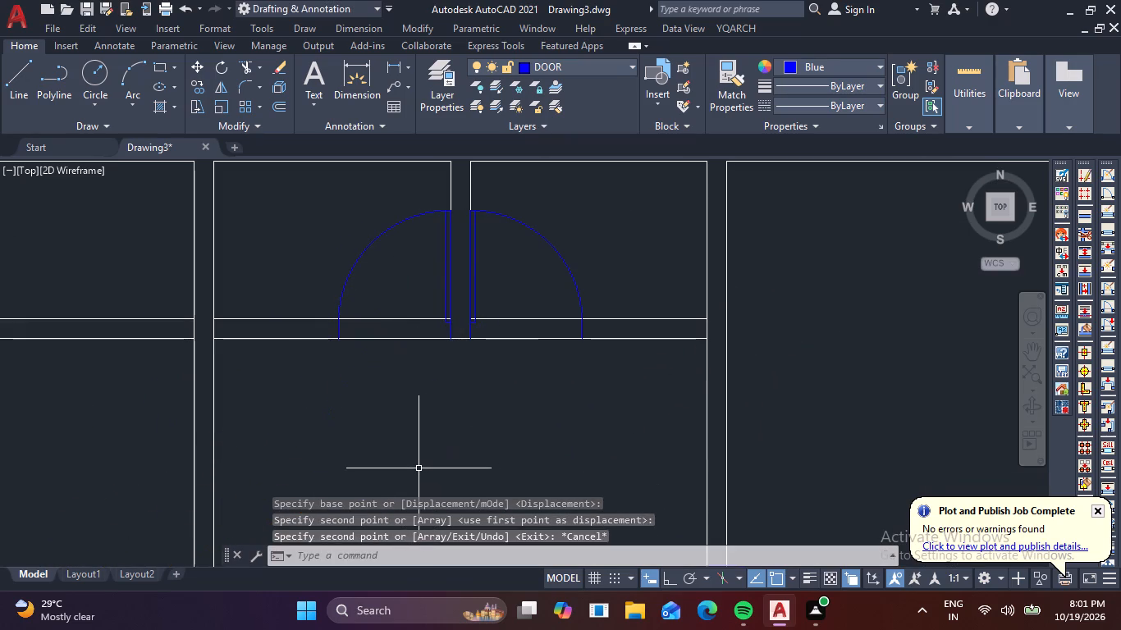
Move the right-hand spare door by its swing end onto the other spare door's swing end, forming a double door.
{"action": "scroll", "coordinate": [419, 468], "scroll_direction": "down", "scroll_amount": 5}
{"action": "middle_click_drag", "start_coordinate": [389, 455], "coordinate": [483, 303]}
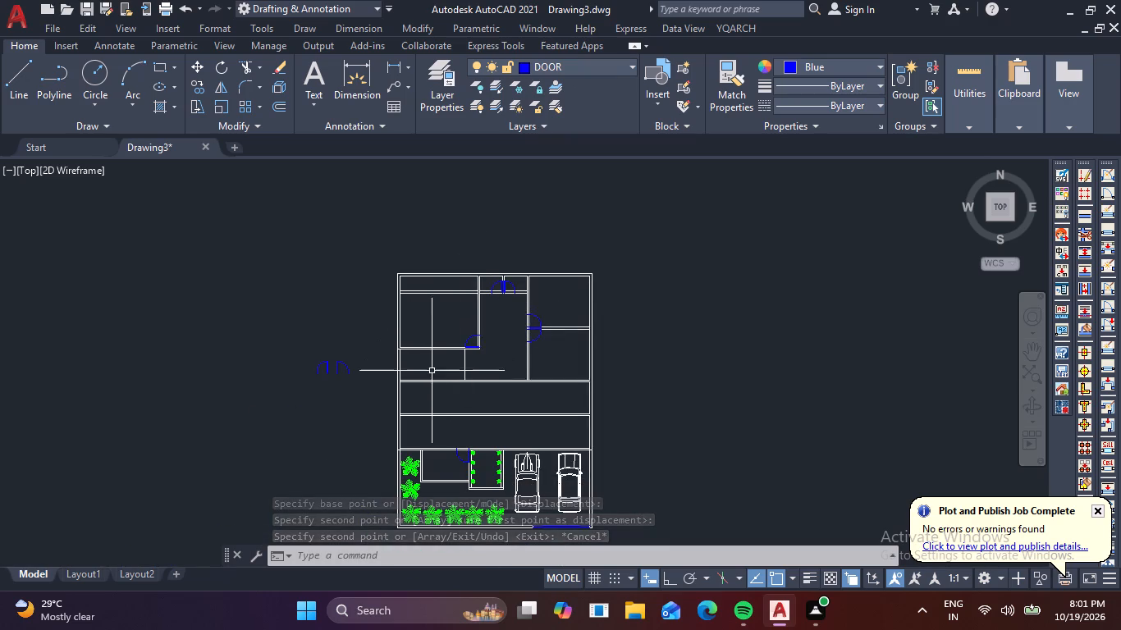
{"action": "middle_click_drag", "start_coordinate": [426, 380], "coordinate": [515, 280]}
{"action": "middle_click_drag", "start_coordinate": [442, 303], "coordinate": [408, 450]}
{"action": "scroll", "coordinate": [407, 414], "scroll_direction": "up", "scroll_amount": 4}
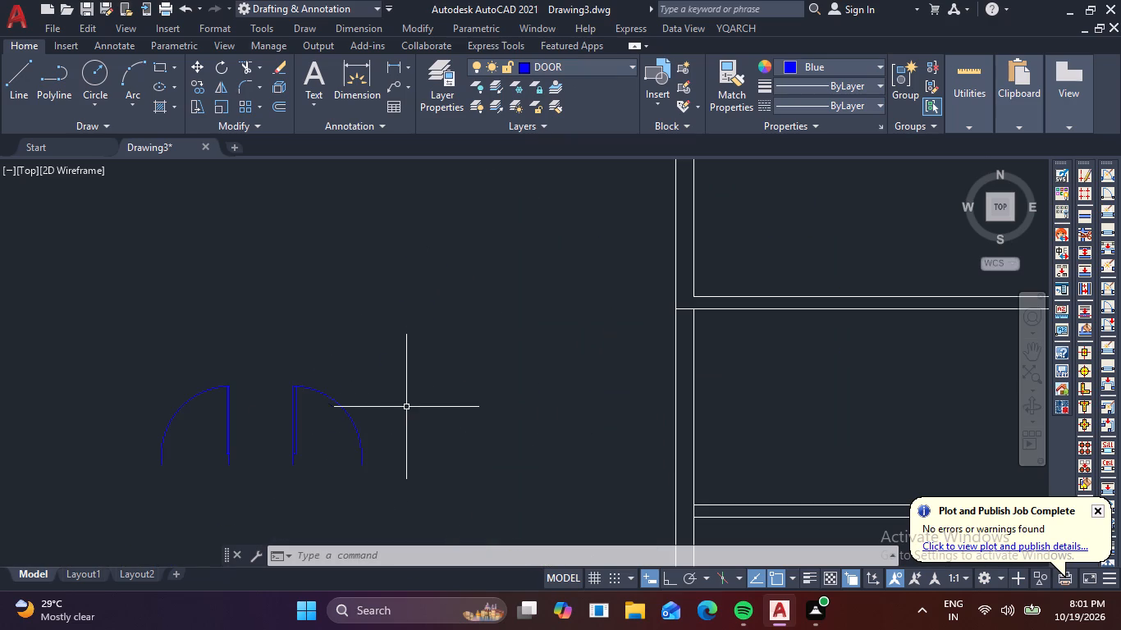
{"action": "left_click_drag", "start_coordinate": [335, 466], "coordinate": [327, 458]}
{"action": "left_click", "coordinate": [293, 418]}
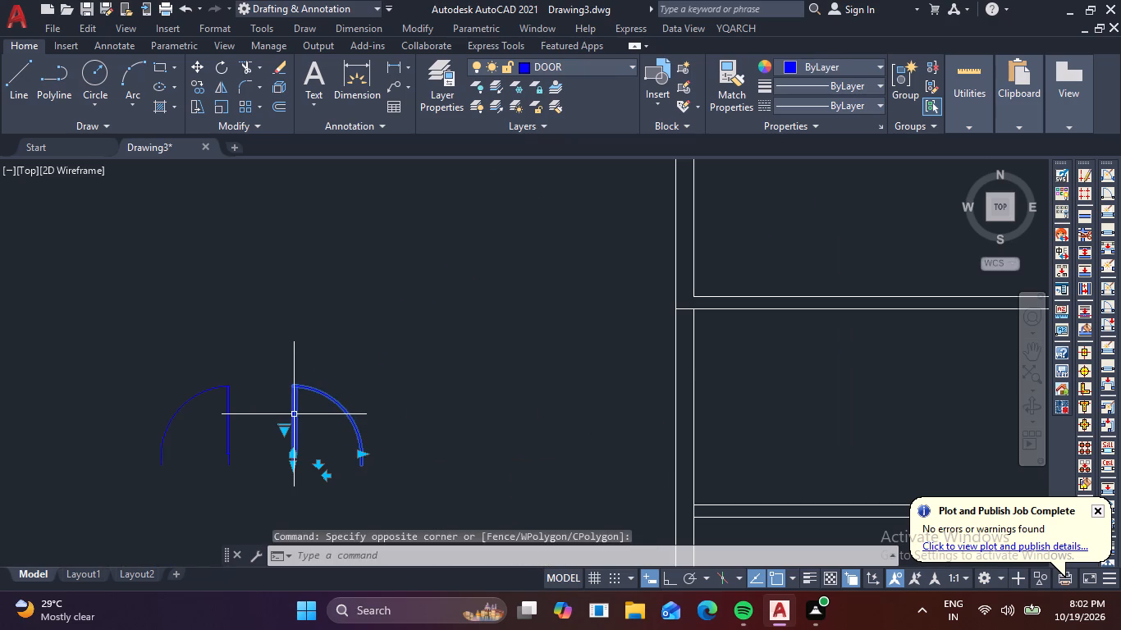
{"action": "type", "text": "M"}
{"action": "key", "text": "space"}
{"action": "scroll", "coordinate": [352, 475], "scroll_direction": "up", "scroll_amount": 3}
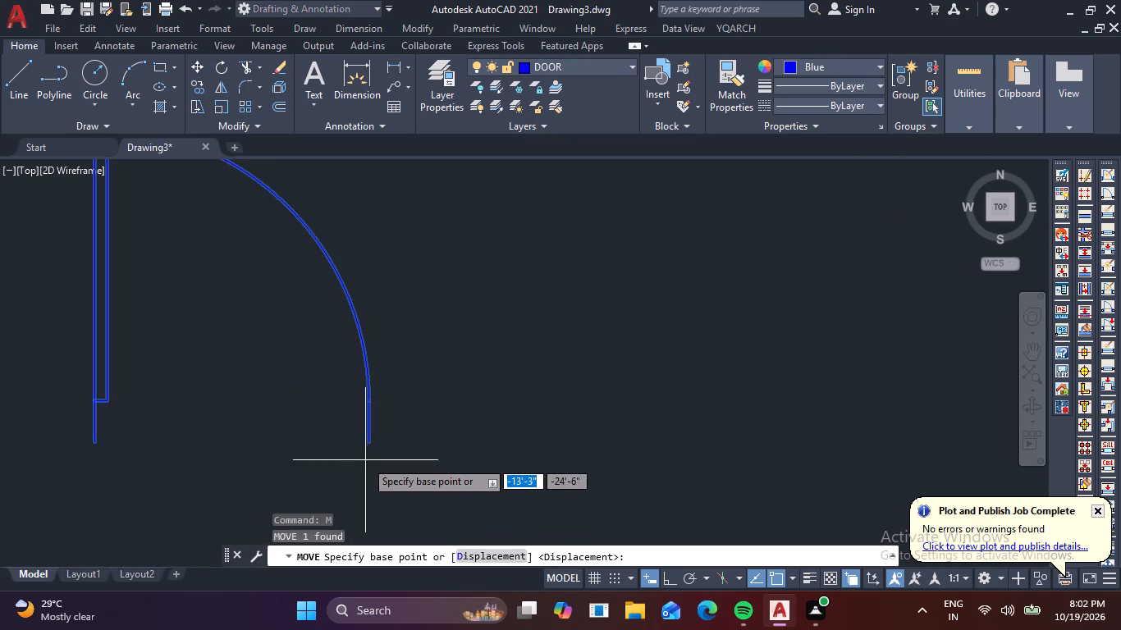
{"action": "left_click", "coordinate": [364, 445]}
{"action": "scroll", "coordinate": [254, 481], "scroll_direction": "down", "scroll_amount": 2}
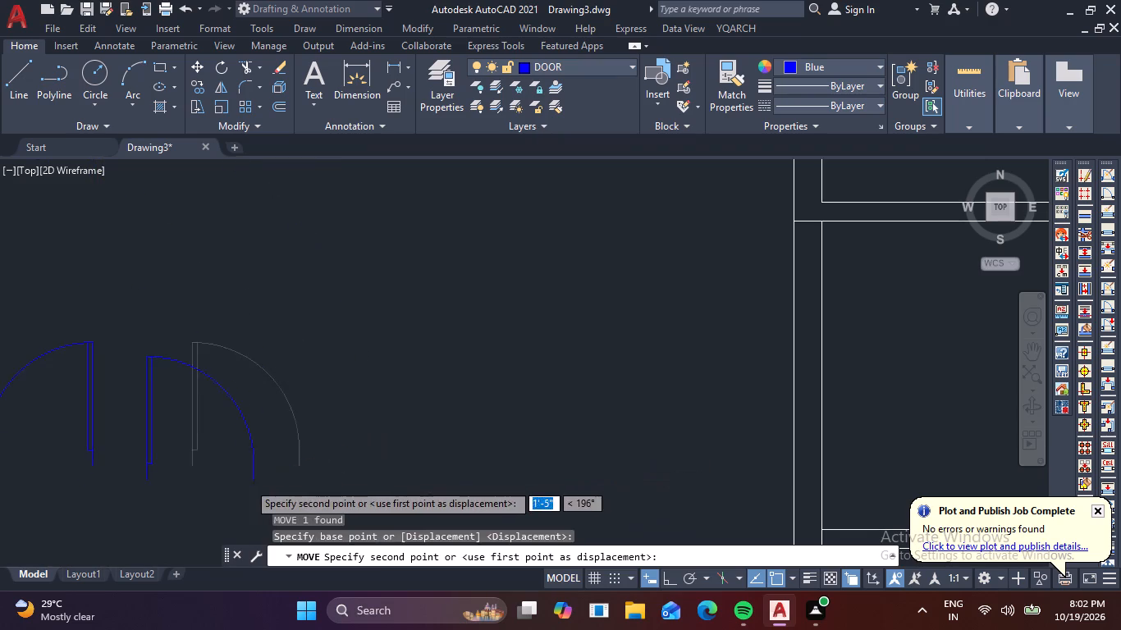
{"action": "middle_click_drag", "start_coordinate": [248, 482], "coordinate": [496, 446]}
{"action": "scroll", "coordinate": [243, 437], "scroll_direction": "up", "scroll_amount": 3}
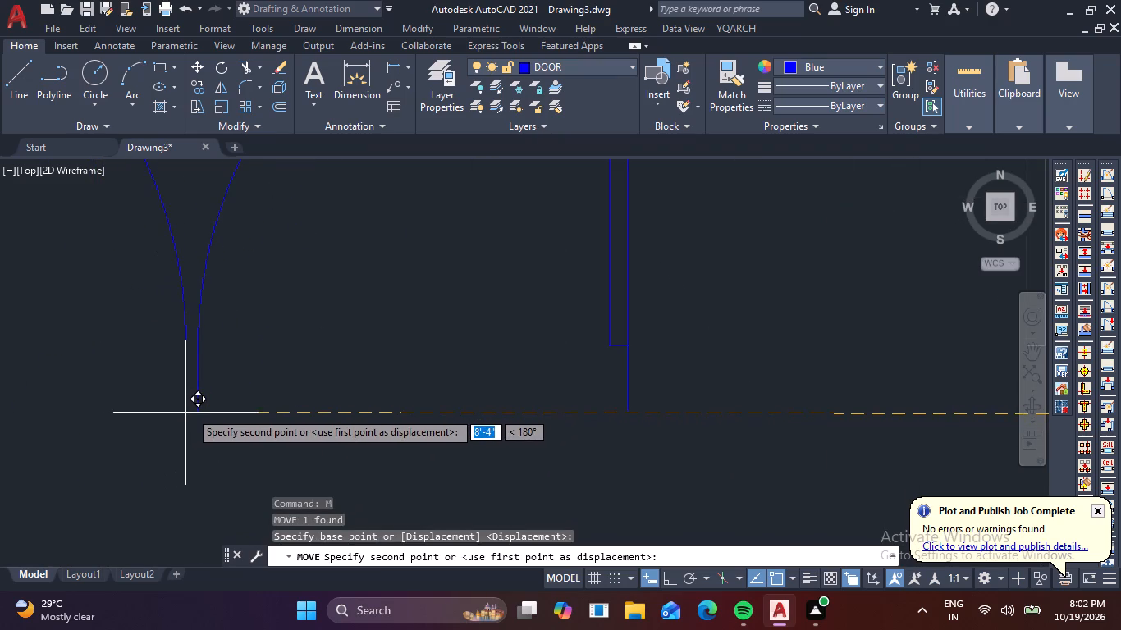
{"action": "left_click", "coordinate": [198, 411]}
{"action": "scroll", "coordinate": [259, 461], "scroll_direction": "down", "scroll_amount": 2}
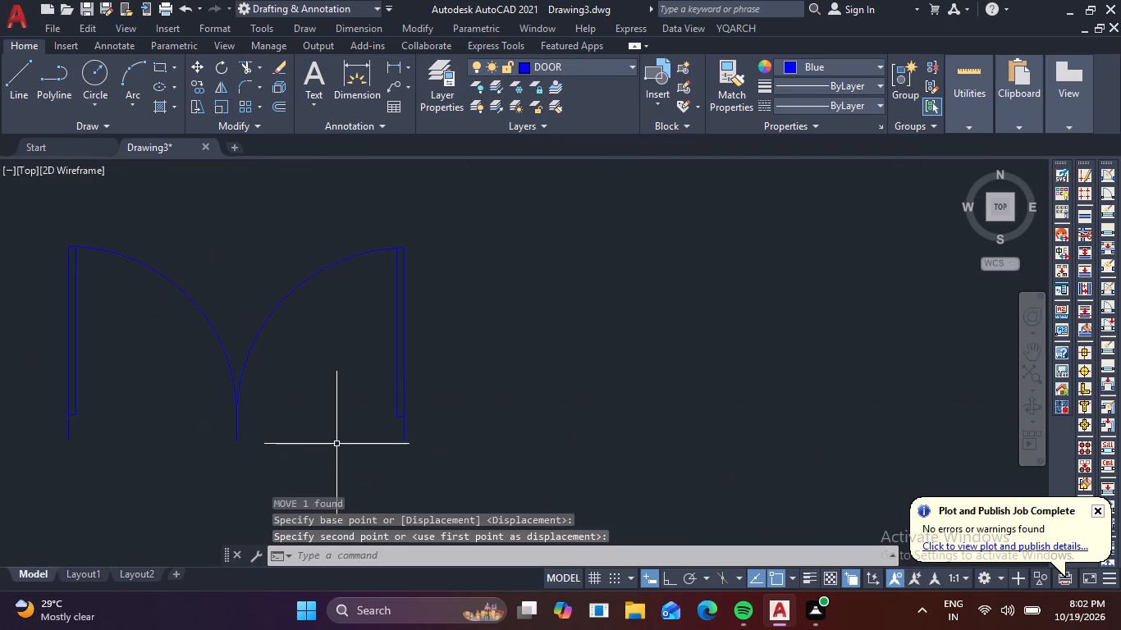
Move the double door by its meeting point onto the lower wall line, roughly centred above the small-plant enclosure beside the cars.
{"action": "left_click", "coordinate": [341, 441]}
{"action": "left_click", "coordinate": [208, 363]}
{"action": "scroll", "coordinate": [281, 437], "scroll_direction": "down", "scroll_amount": 3}
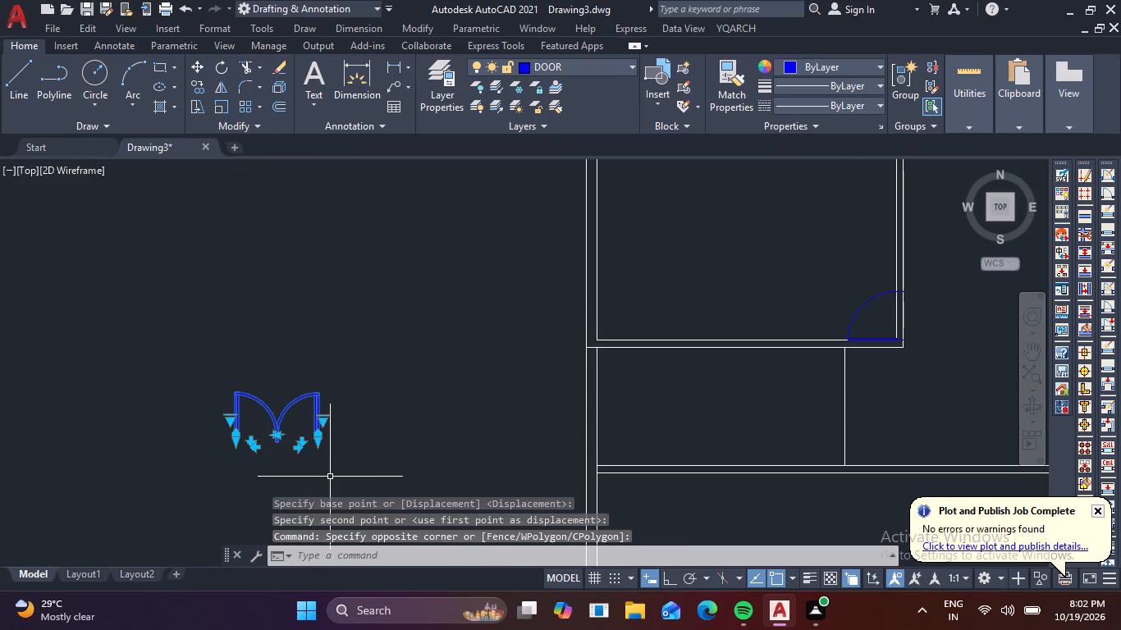
{"action": "type", "text": "M"}
{"action": "key", "text": "space"}
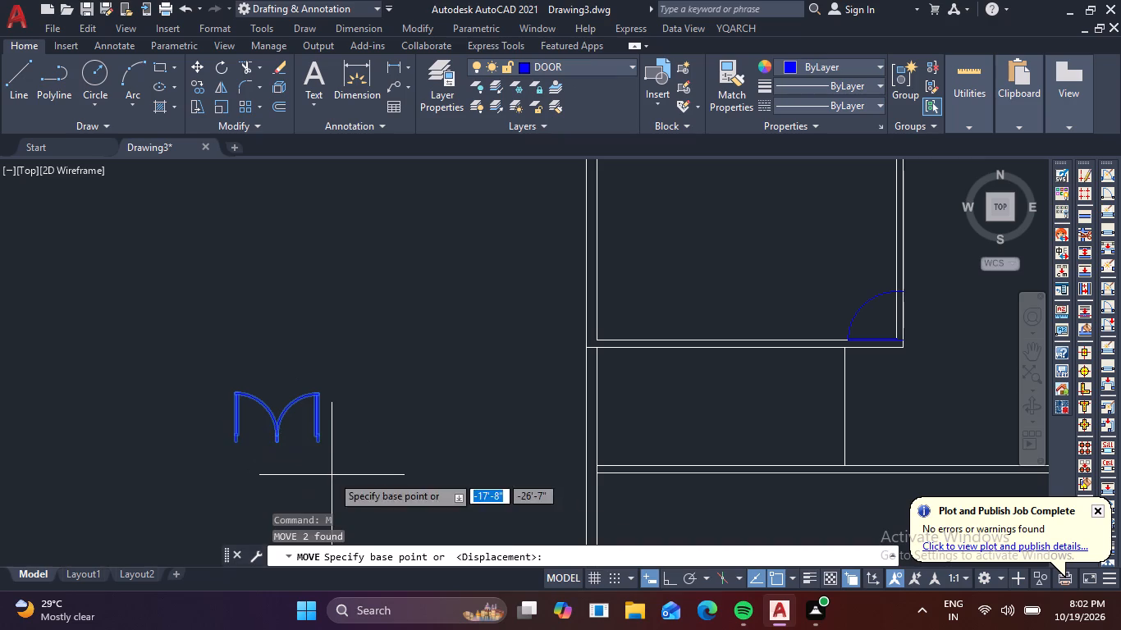
{"action": "scroll", "coordinate": [316, 463], "scroll_direction": "up", "scroll_amount": 2}
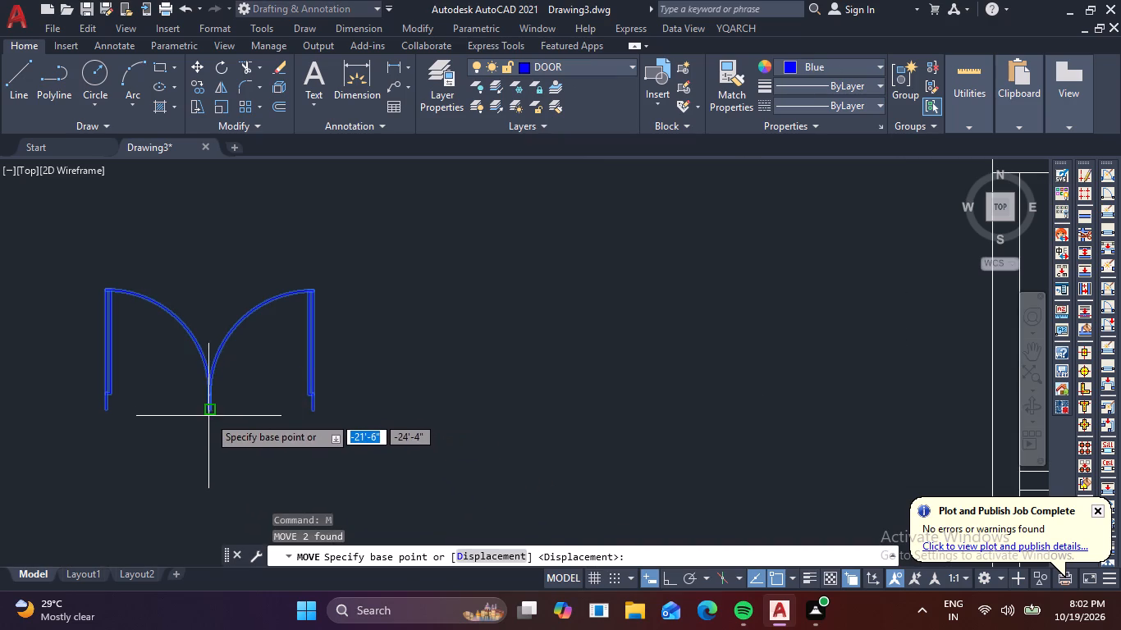
{"action": "left_click", "coordinate": [208, 414]}
{"action": "scroll", "coordinate": [315, 459], "scroll_direction": "down", "scroll_amount": 3}
{"action": "middle_click_drag", "start_coordinate": [513, 482], "coordinate": [277, 358]}
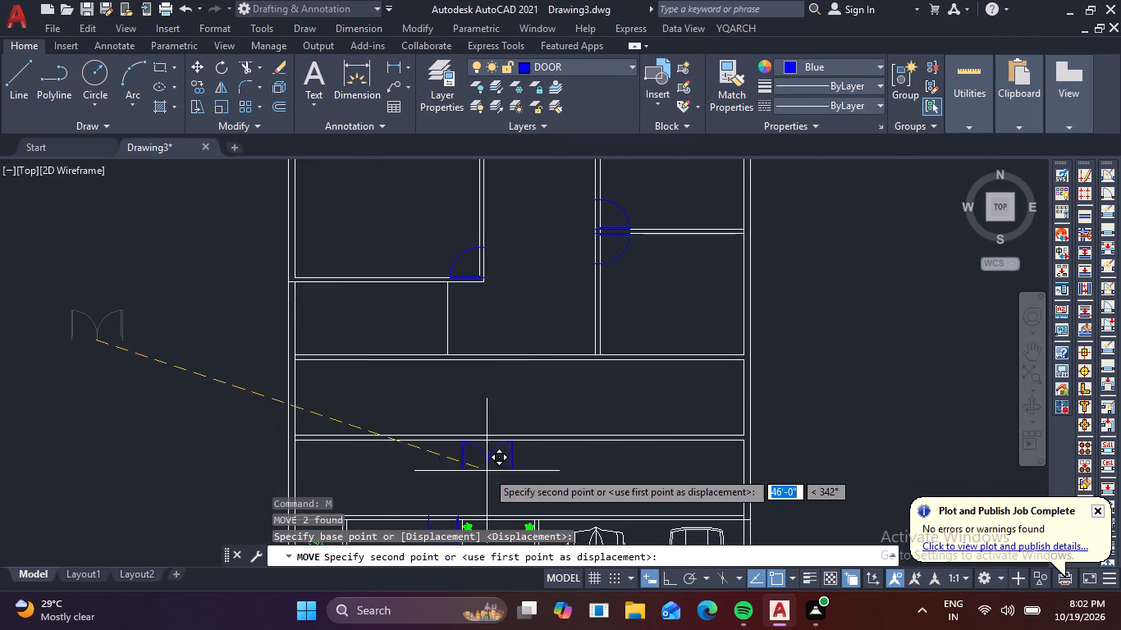
{"action": "middle_click_drag", "start_coordinate": [487, 470], "coordinate": [379, 279]}
{"action": "scroll", "coordinate": [380, 313], "scroll_direction": "up", "scroll_amount": 3}
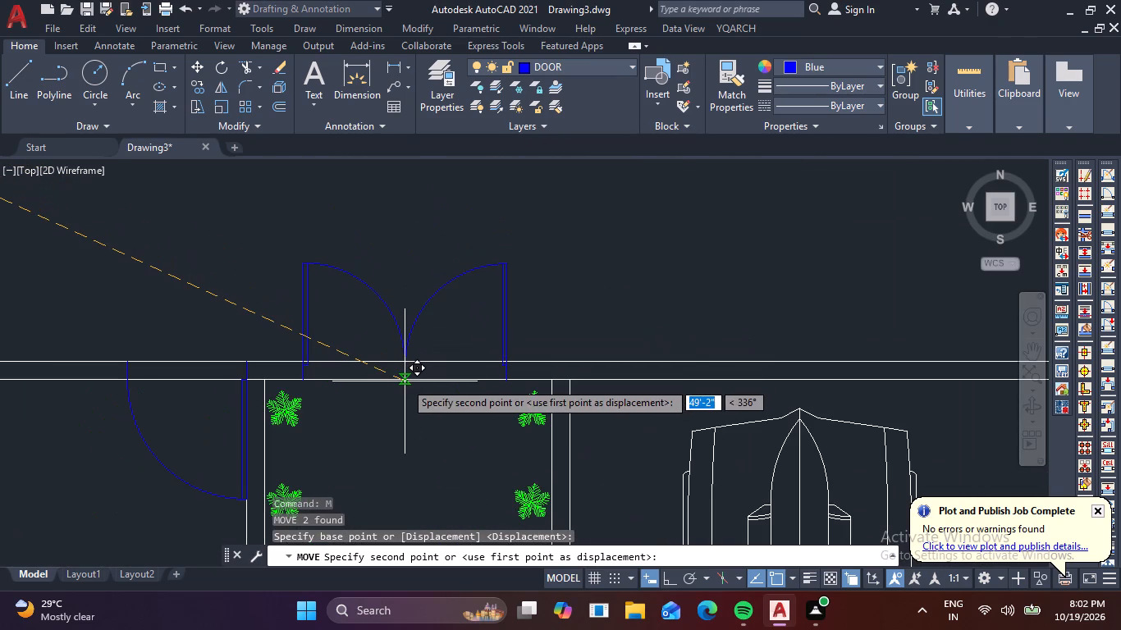
{"action": "left_click", "coordinate": [405, 381]}
{"action": "scroll", "coordinate": [541, 504], "scroll_direction": "down", "scroll_amount": 3}
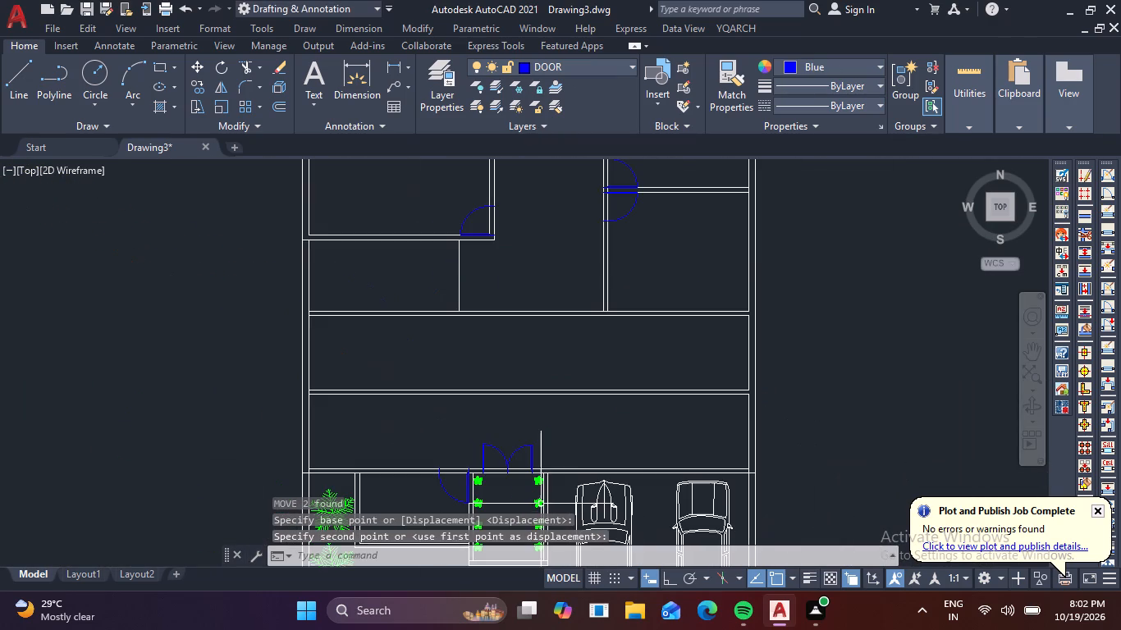
Trim both wall lines across the right leaf of the double door, including the remnant inside its door panel.
{"action": "middle_click_drag", "start_coordinate": [586, 440], "coordinate": [533, 223]}
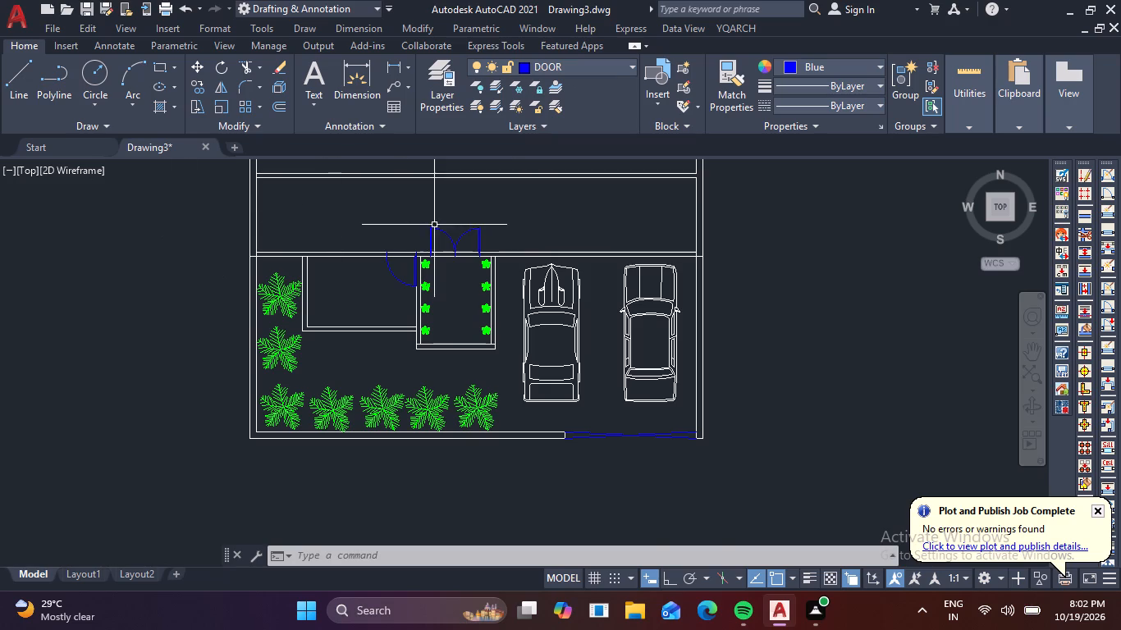
{"action": "middle_click_drag", "start_coordinate": [435, 225], "coordinate": [460, 415]}
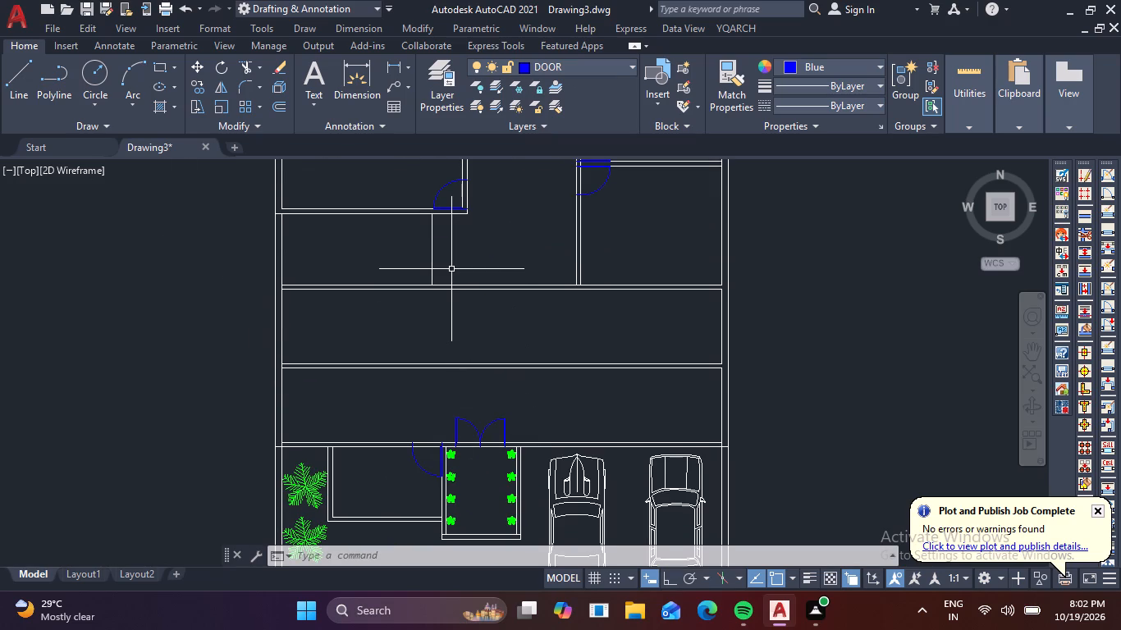
{"action": "type", "text": "TR"}
{"action": "key", "text": "space"}
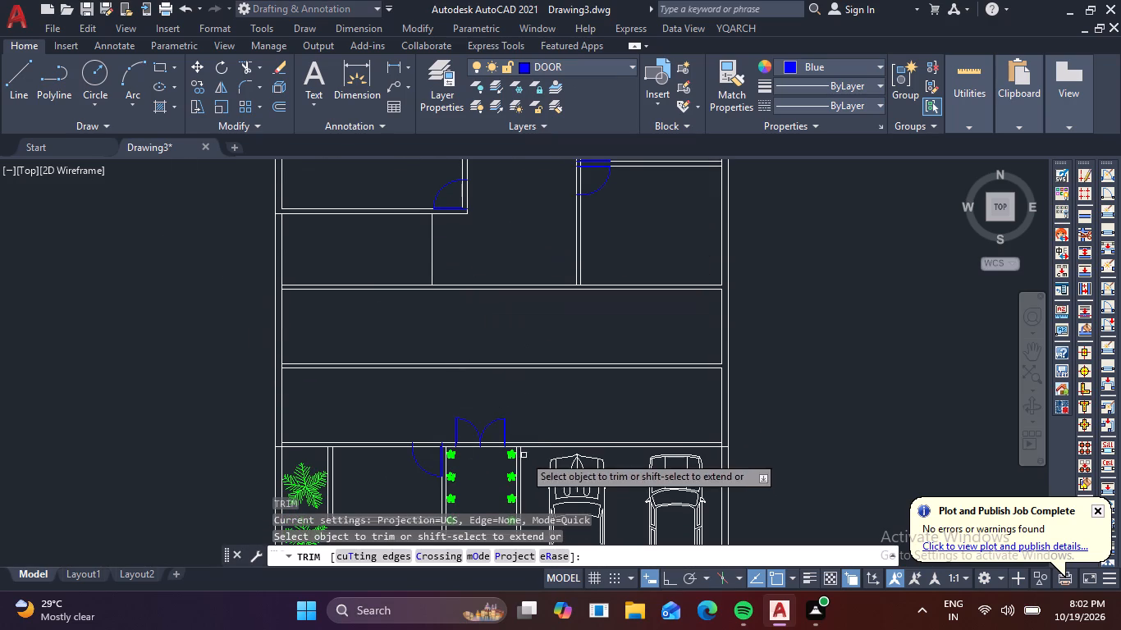
{"action": "scroll", "coordinate": [503, 496], "scroll_direction": "up", "scroll_amount": 5}
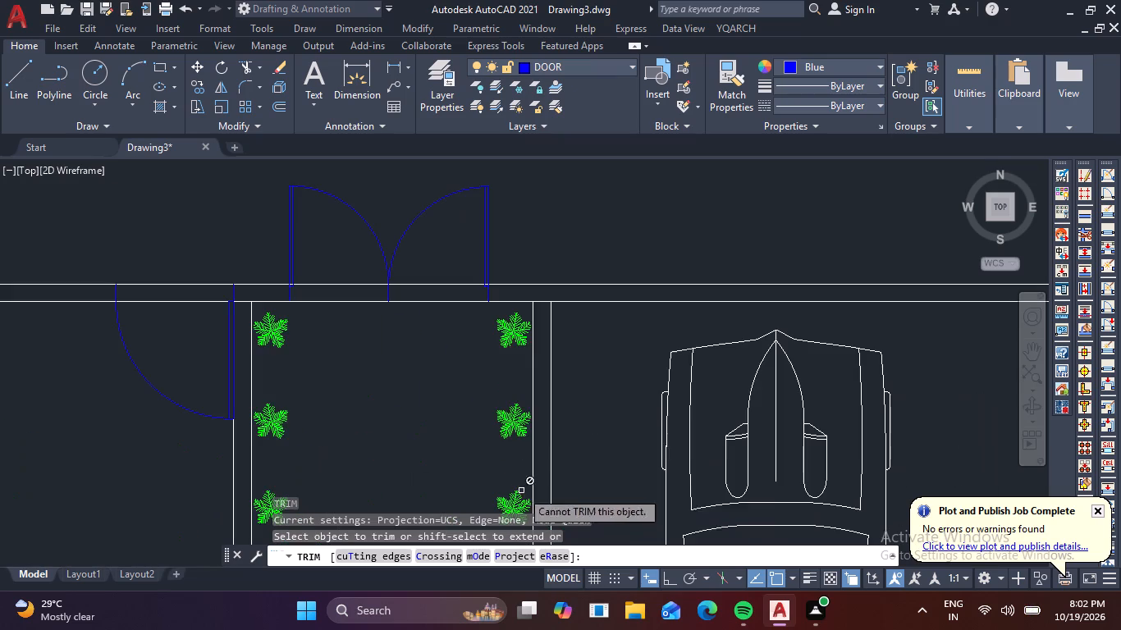
{"action": "scroll", "coordinate": [432, 316], "scroll_direction": "up", "scroll_amount": 3}
{"action": "middle_click_drag", "start_coordinate": [446, 347], "coordinate": [482, 477]}
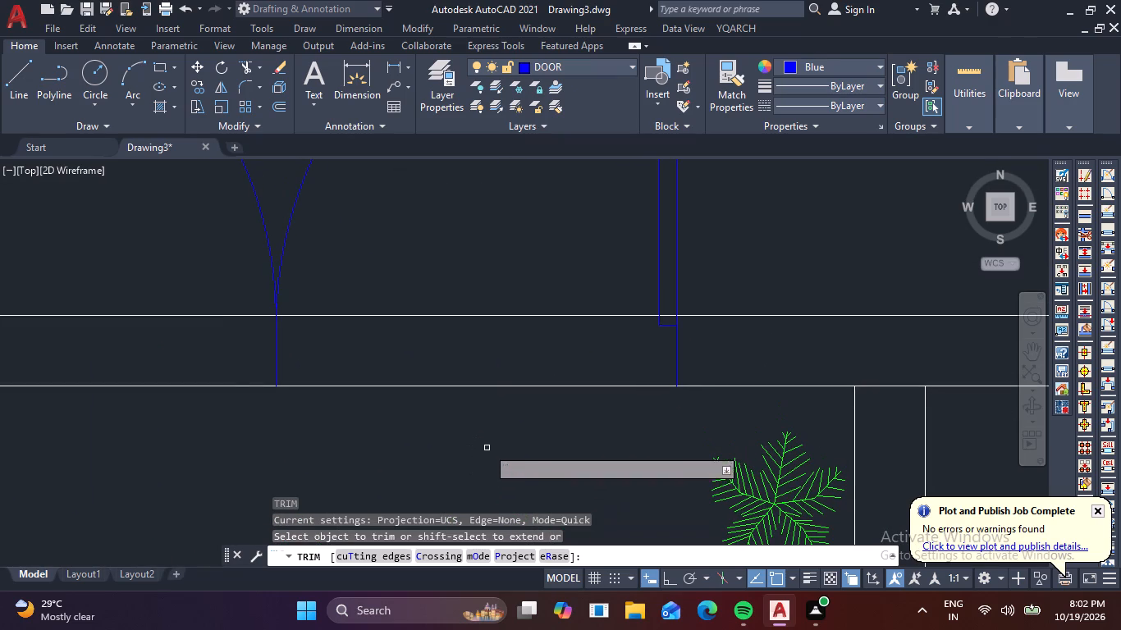
{"action": "left_click", "coordinate": [517, 300]}
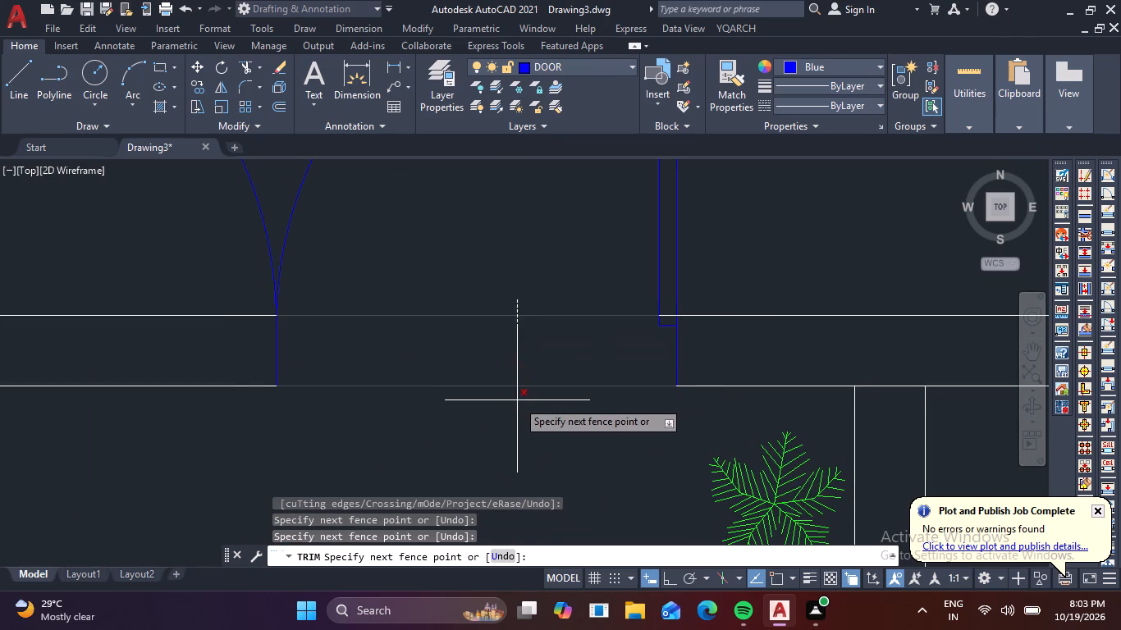
{"action": "left_click", "coordinate": [519, 412]}
{"action": "scroll", "coordinate": [652, 340], "scroll_direction": "up", "scroll_amount": 4}
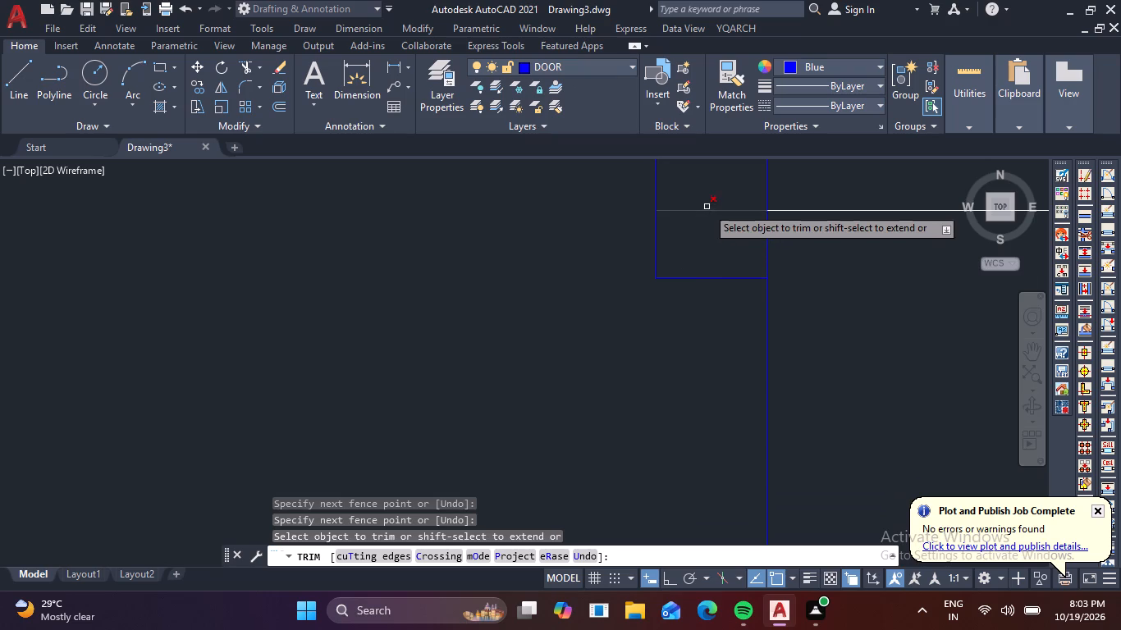
{"action": "left_click", "coordinate": [708, 206]}
{"action": "left_click", "coordinate": [711, 217]}
{"action": "scroll", "coordinate": [711, 218], "scroll_direction": "down", "scroll_amount": 4}
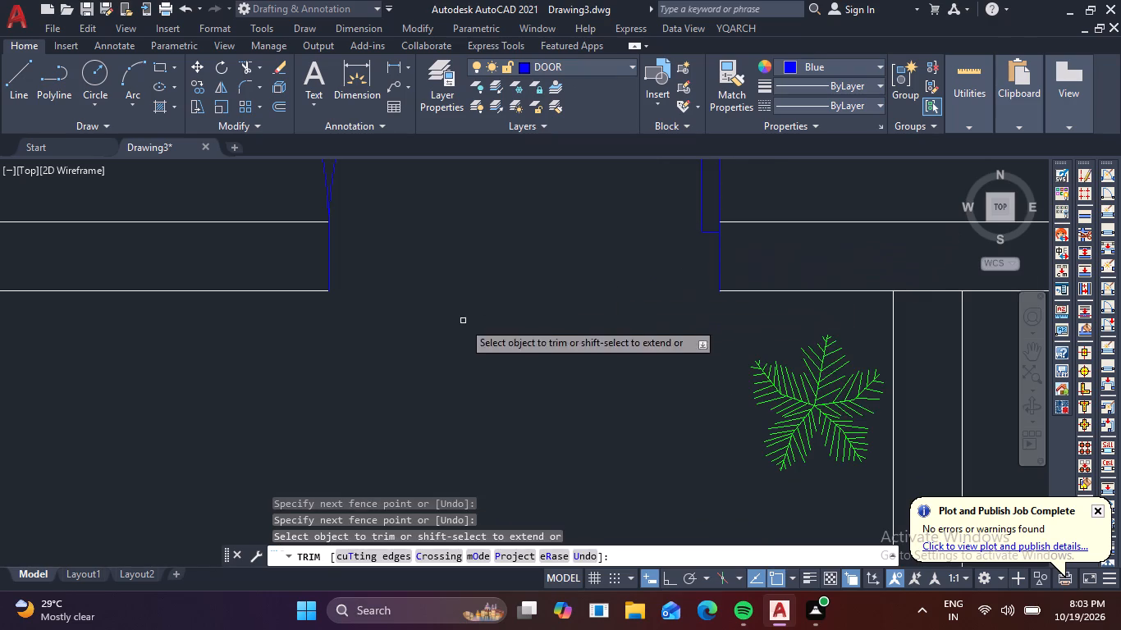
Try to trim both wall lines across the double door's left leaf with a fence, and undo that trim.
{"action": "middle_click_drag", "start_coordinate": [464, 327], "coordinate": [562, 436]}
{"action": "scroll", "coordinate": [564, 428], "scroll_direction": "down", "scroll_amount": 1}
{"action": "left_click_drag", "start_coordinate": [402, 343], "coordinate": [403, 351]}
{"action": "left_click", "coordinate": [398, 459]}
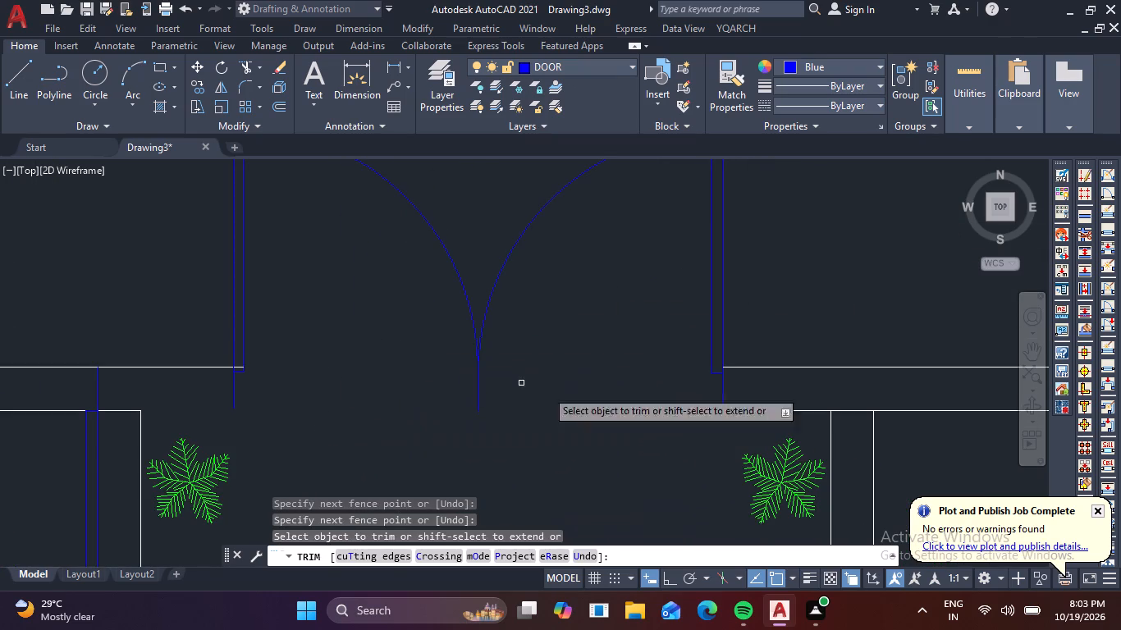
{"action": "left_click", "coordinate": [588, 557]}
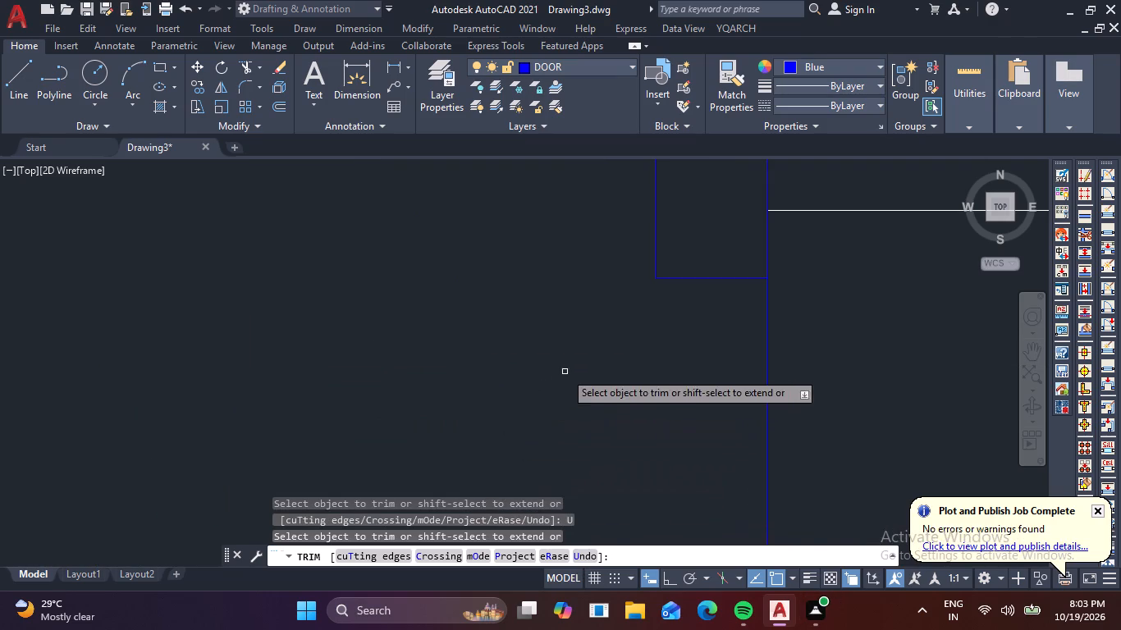
Trim the upper wall line across the double door's left leaf.
{"action": "scroll", "coordinate": [566, 364], "scroll_direction": "down", "scroll_amount": 3}
{"action": "scroll", "coordinate": [478, 396], "scroll_direction": "down", "scroll_amount": 3}
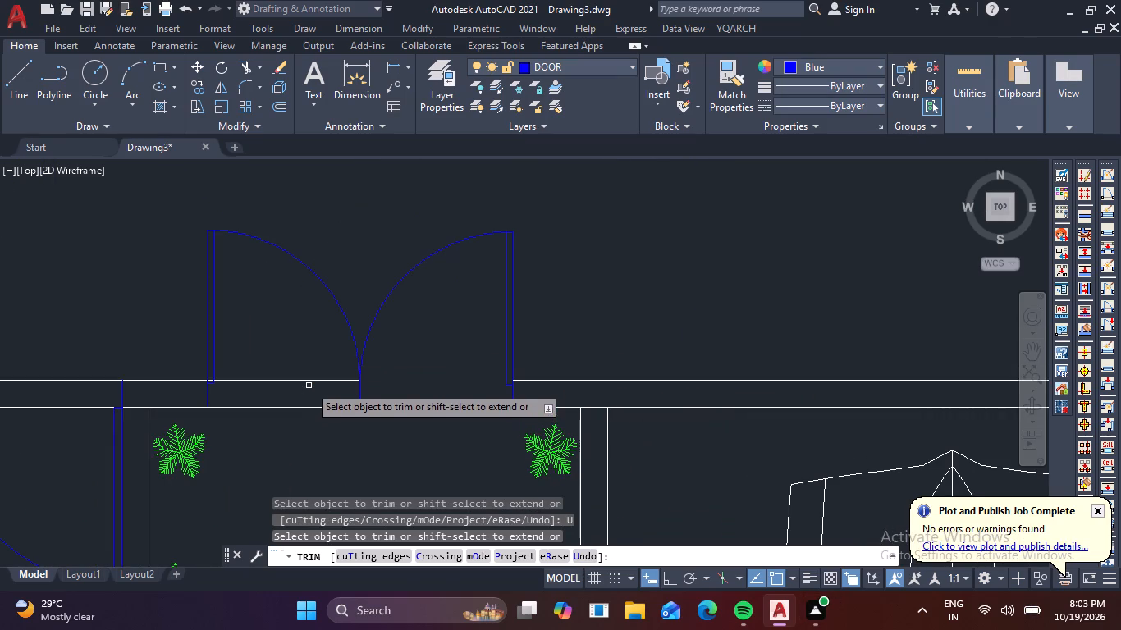
{"action": "left_click", "coordinate": [309, 380]}
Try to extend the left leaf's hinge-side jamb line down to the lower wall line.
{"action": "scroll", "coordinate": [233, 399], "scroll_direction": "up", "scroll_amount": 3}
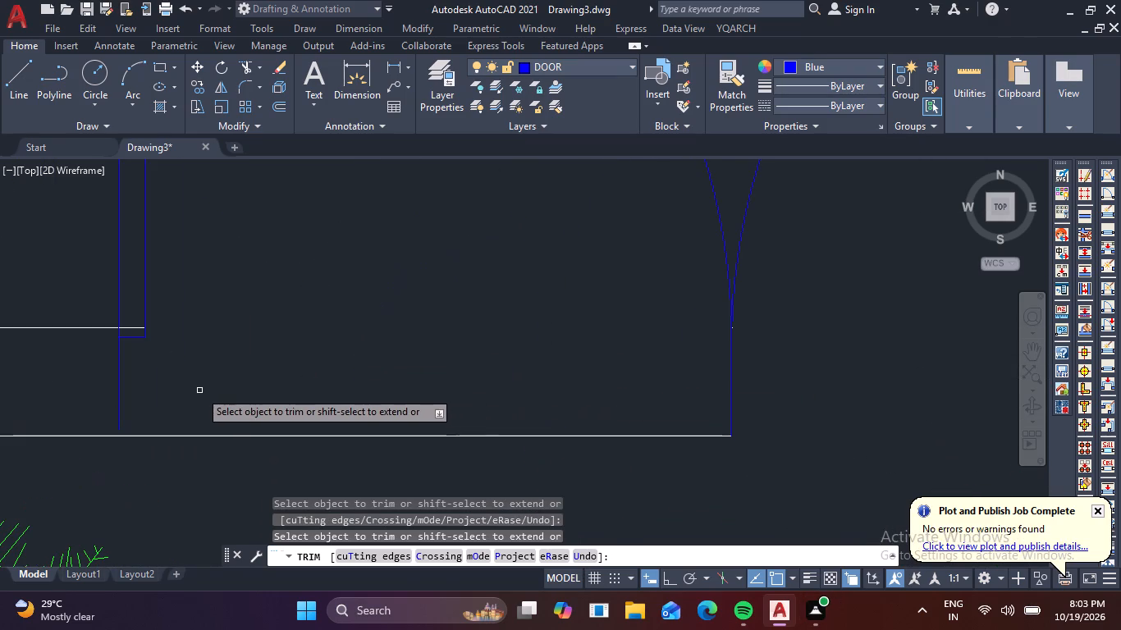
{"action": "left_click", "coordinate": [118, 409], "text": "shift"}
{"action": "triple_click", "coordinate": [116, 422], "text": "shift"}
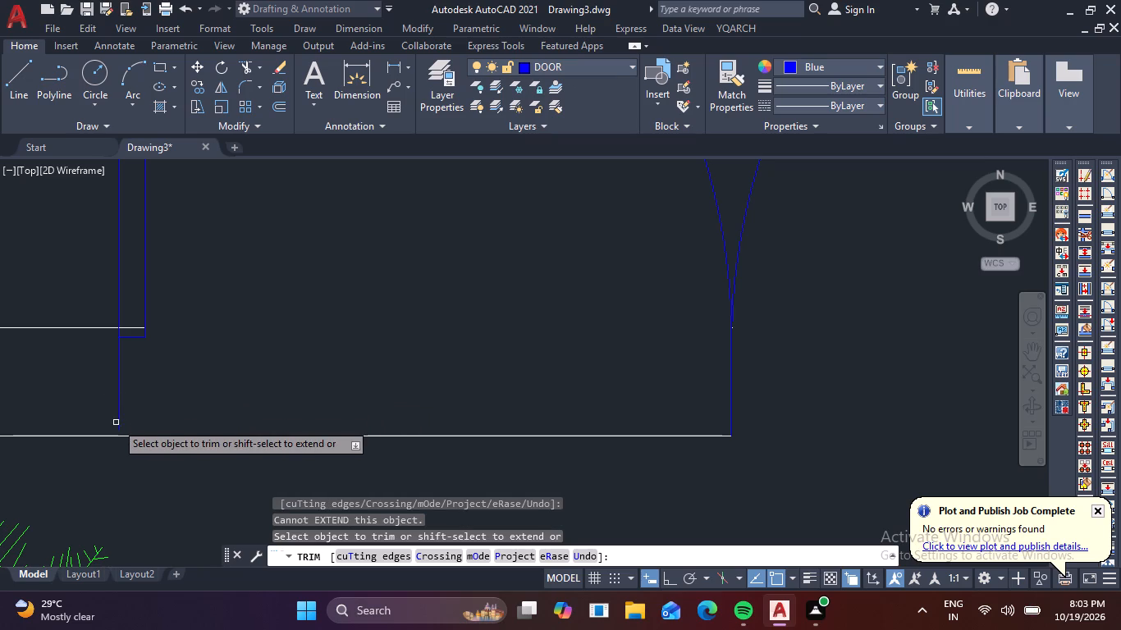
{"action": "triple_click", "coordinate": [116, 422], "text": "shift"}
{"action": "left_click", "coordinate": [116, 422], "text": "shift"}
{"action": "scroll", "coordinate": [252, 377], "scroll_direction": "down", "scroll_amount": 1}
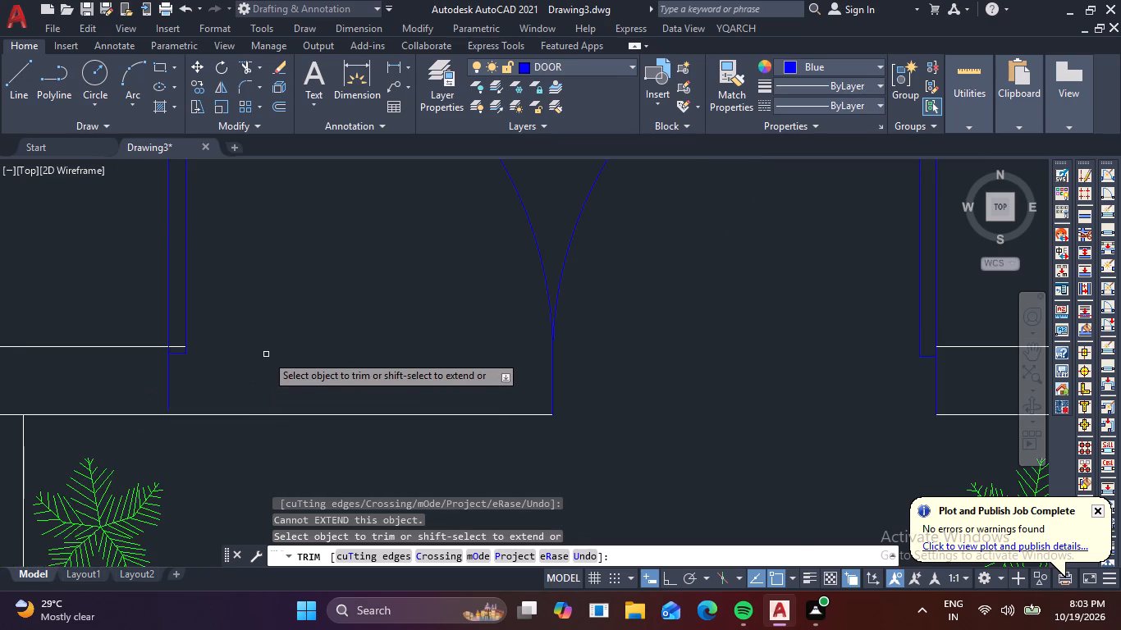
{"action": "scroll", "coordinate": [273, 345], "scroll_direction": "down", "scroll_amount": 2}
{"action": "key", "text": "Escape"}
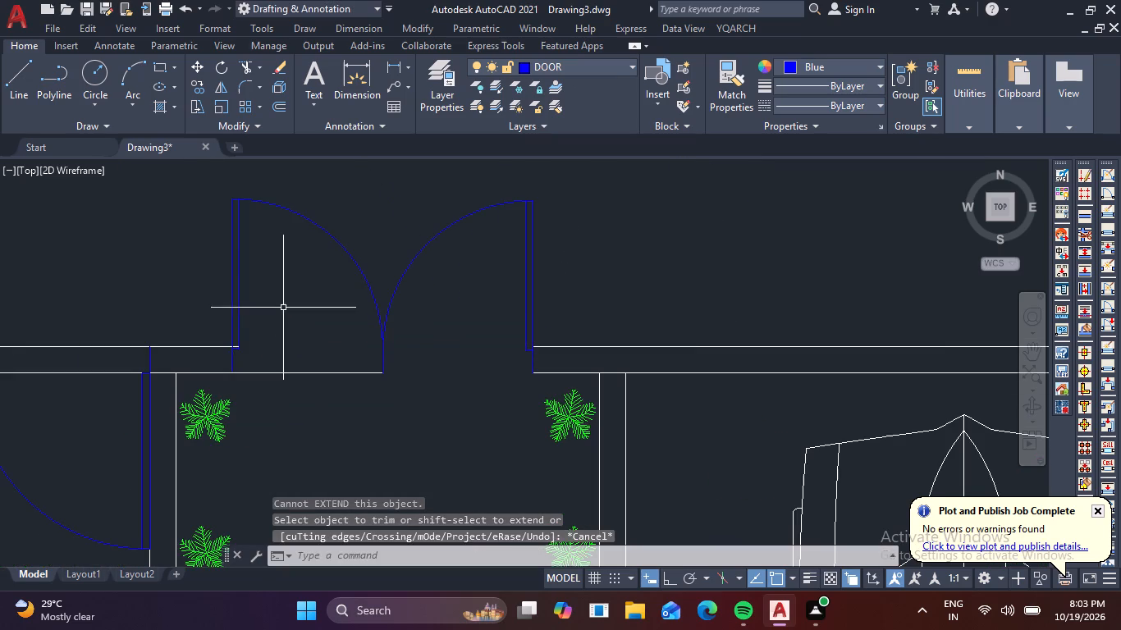
Move the left leaf of the double door by its lower hinge end down onto the lower wall line.
{"action": "left_click", "coordinate": [281, 307]}
{"action": "left_click", "coordinate": [222, 278]}
{"action": "scroll", "coordinate": [270, 304], "scroll_direction": "down", "scroll_amount": 1}
{"action": "scroll", "coordinate": [256, 349], "scroll_direction": "up", "scroll_amount": 6}
{"action": "type", "text": "M"}
{"action": "key", "text": "space"}
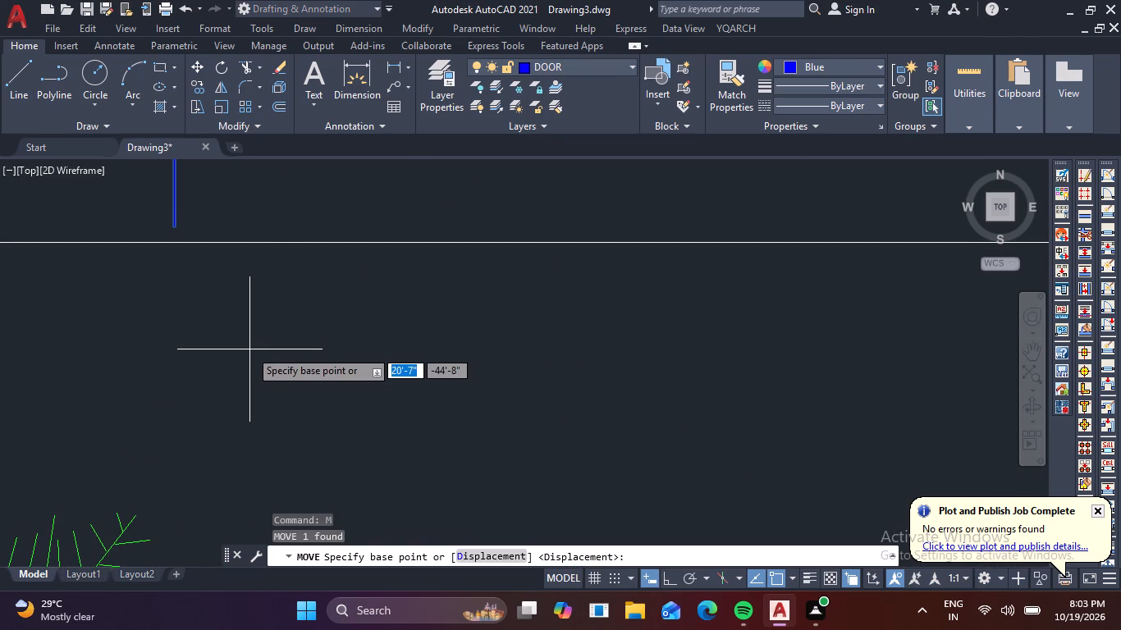
{"action": "scroll", "coordinate": [266, 299], "scroll_direction": "down", "scroll_amount": 2}
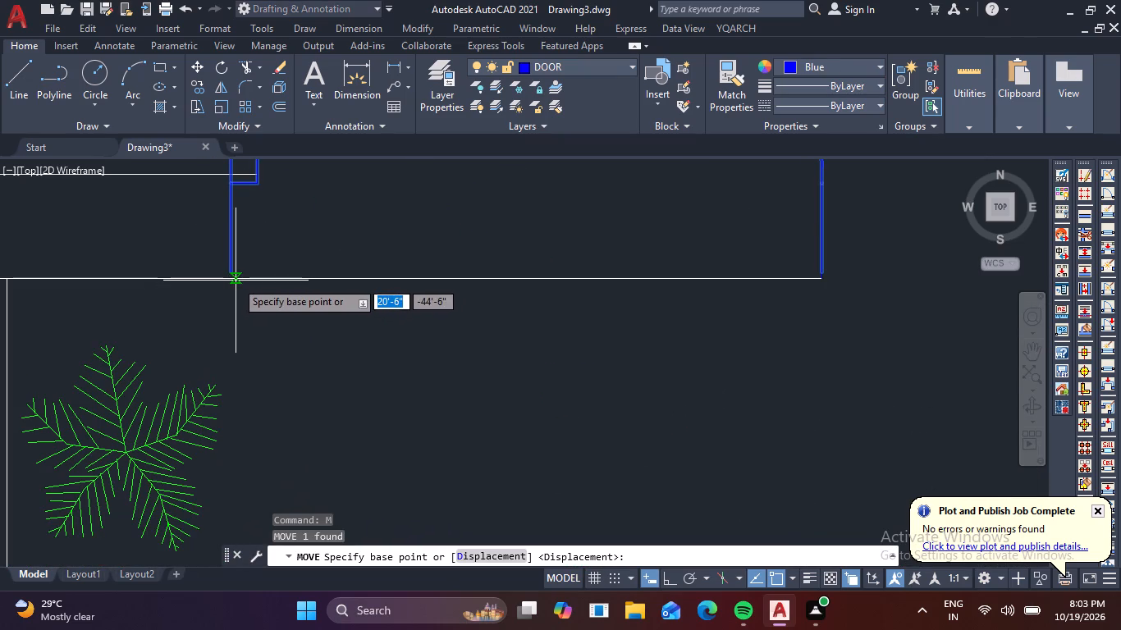
{"action": "left_click", "coordinate": [232, 273]}
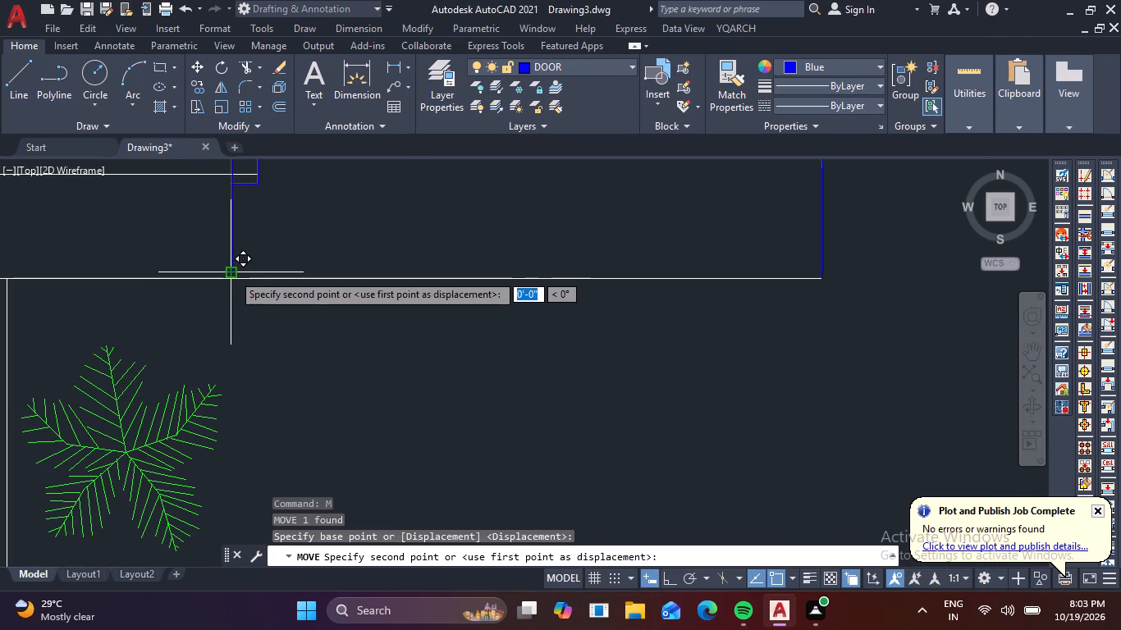
{"action": "left_click", "coordinate": [231, 277]}
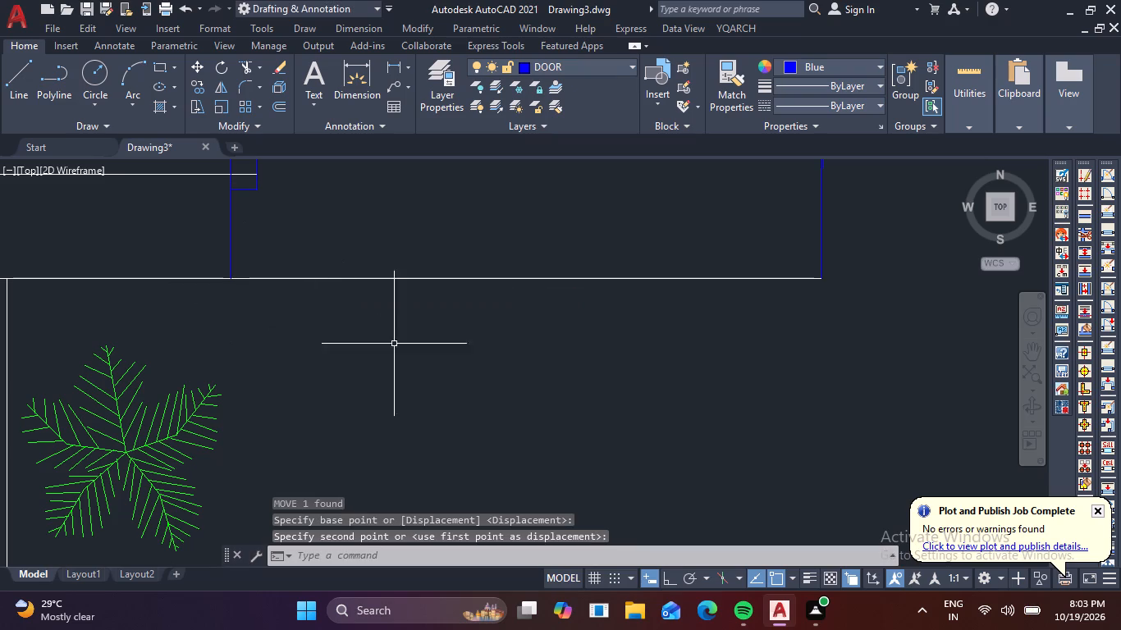
{"action": "scroll", "coordinate": [436, 366], "scroll_direction": "down", "scroll_amount": 3}
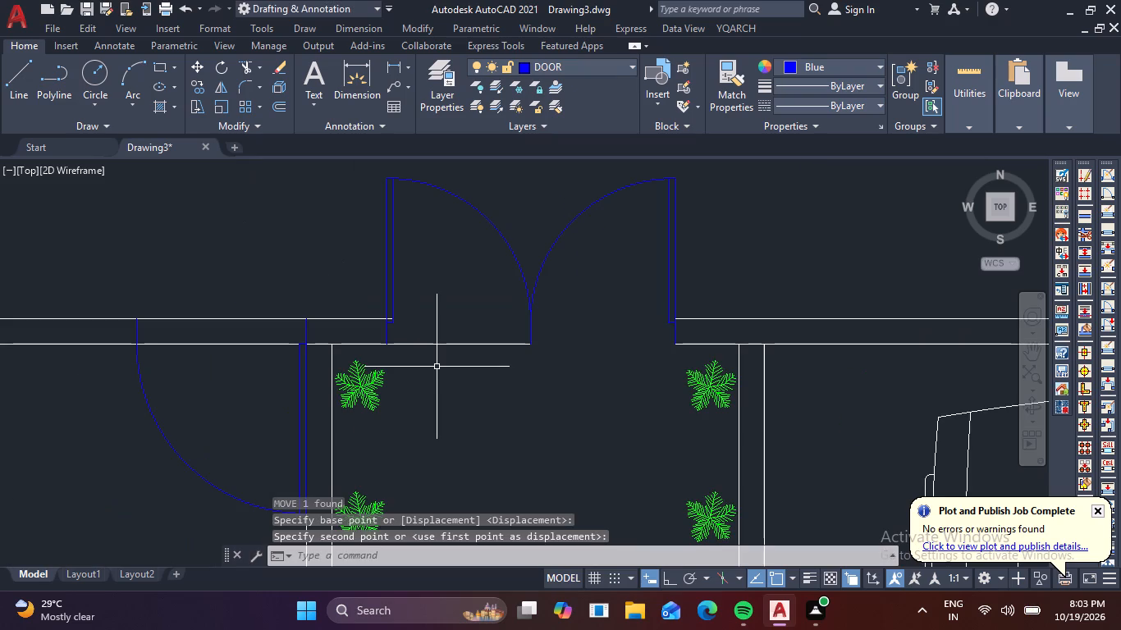
{"action": "key", "text": "Escape"}
Trim the lower wall line across the double door's left leaf and the leftover upper wall stub at its hinge.
{"action": "type", "text": "TR"}
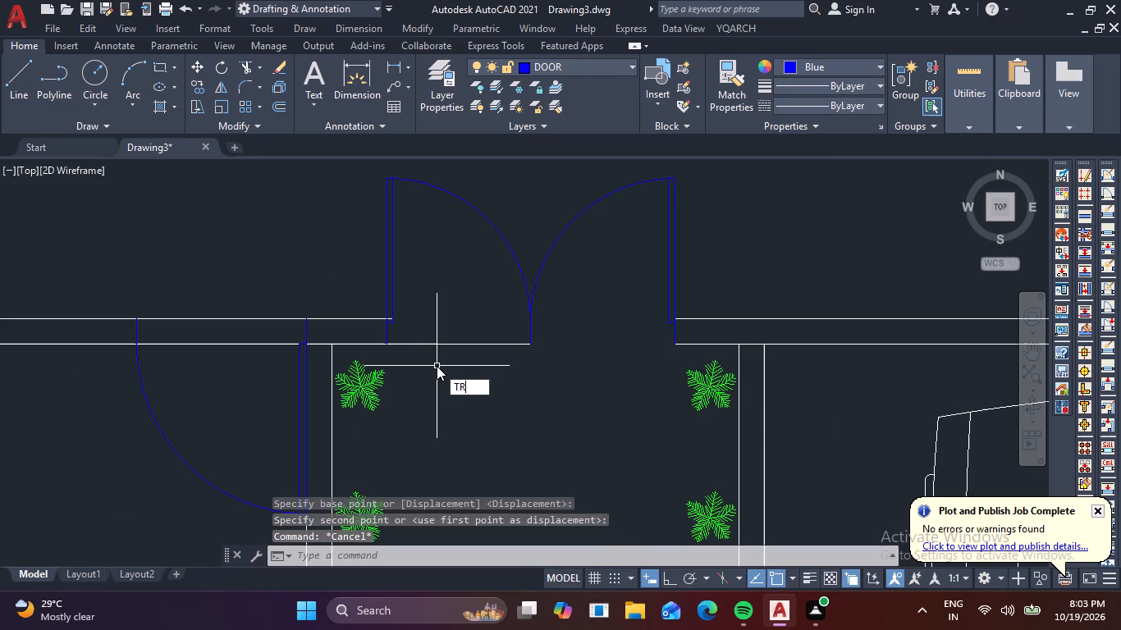
{"action": "key", "text": "space"}
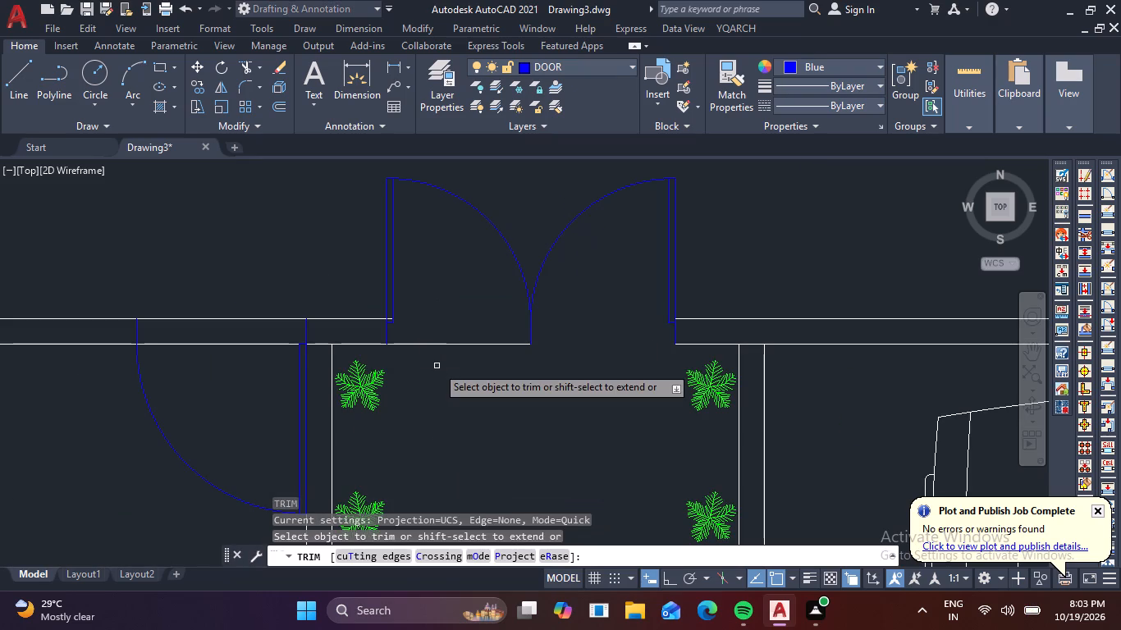
{"action": "left_click", "coordinate": [428, 327]}
{"action": "left_click", "coordinate": [441, 358]}
{"action": "scroll", "coordinate": [390, 318], "scroll_direction": "up", "scroll_amount": 2}
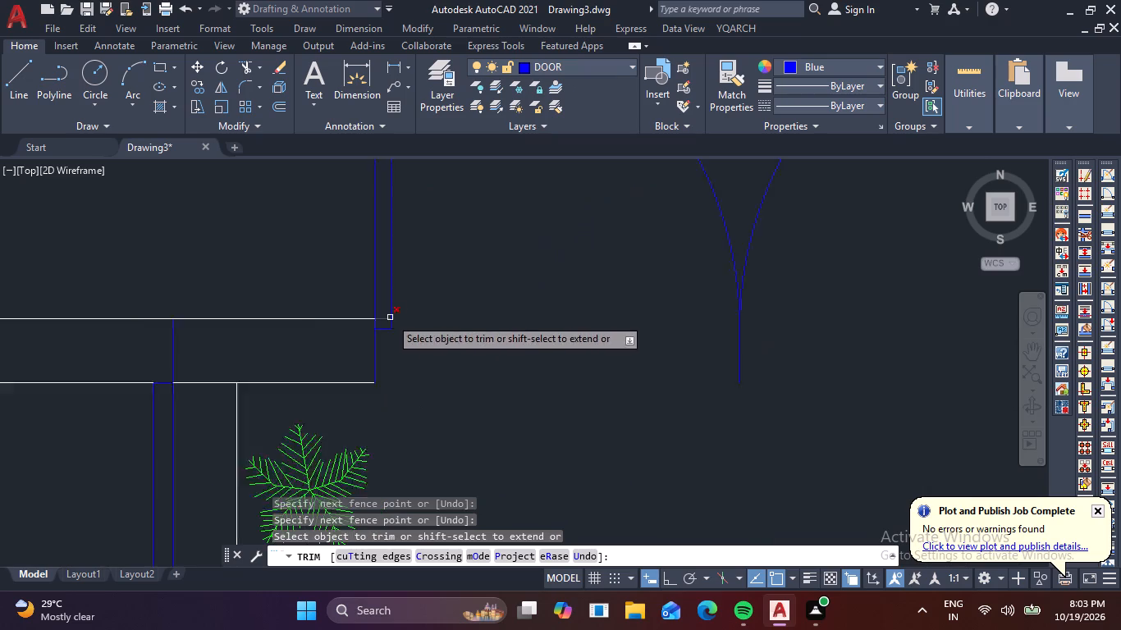
{"action": "scroll", "coordinate": [390, 317], "scroll_direction": "up", "scroll_amount": 2}
{"action": "left_click", "coordinate": [370, 322]}
Trim both wall lines across the single door opening beside the double door.
{"action": "scroll", "coordinate": [370, 322], "scroll_direction": "down", "scroll_amount": 4}
{"action": "scroll", "coordinate": [492, 363], "scroll_direction": "down", "scroll_amount": 1}
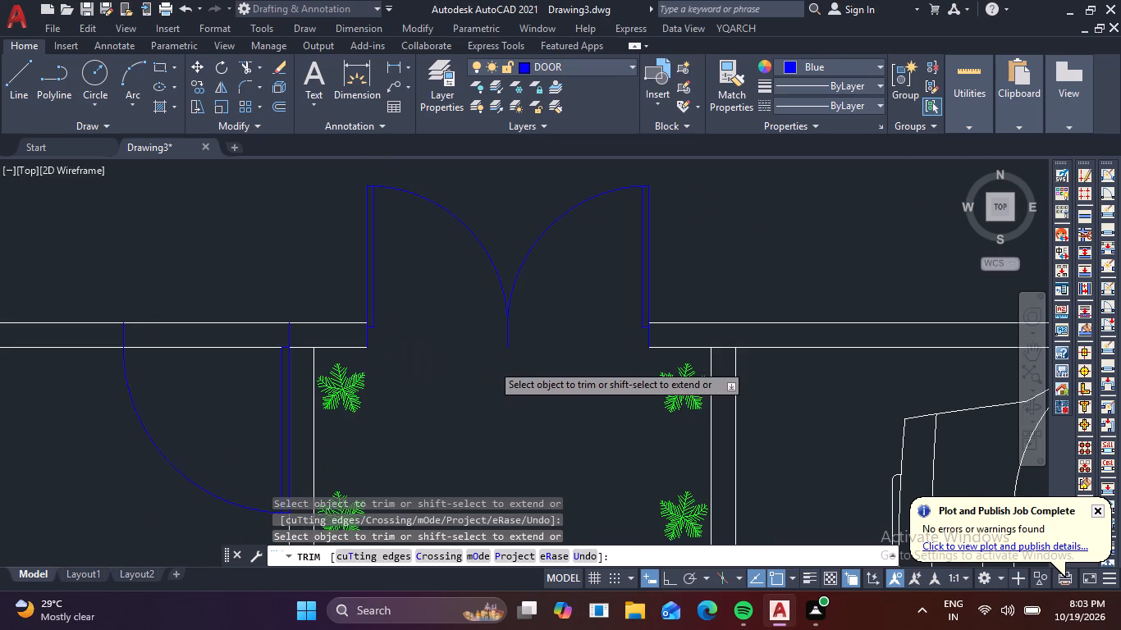
{"action": "scroll", "coordinate": [492, 363], "scroll_direction": "down", "scroll_amount": 1}
{"action": "scroll", "coordinate": [380, 358], "scroll_direction": "up", "scroll_amount": 3}
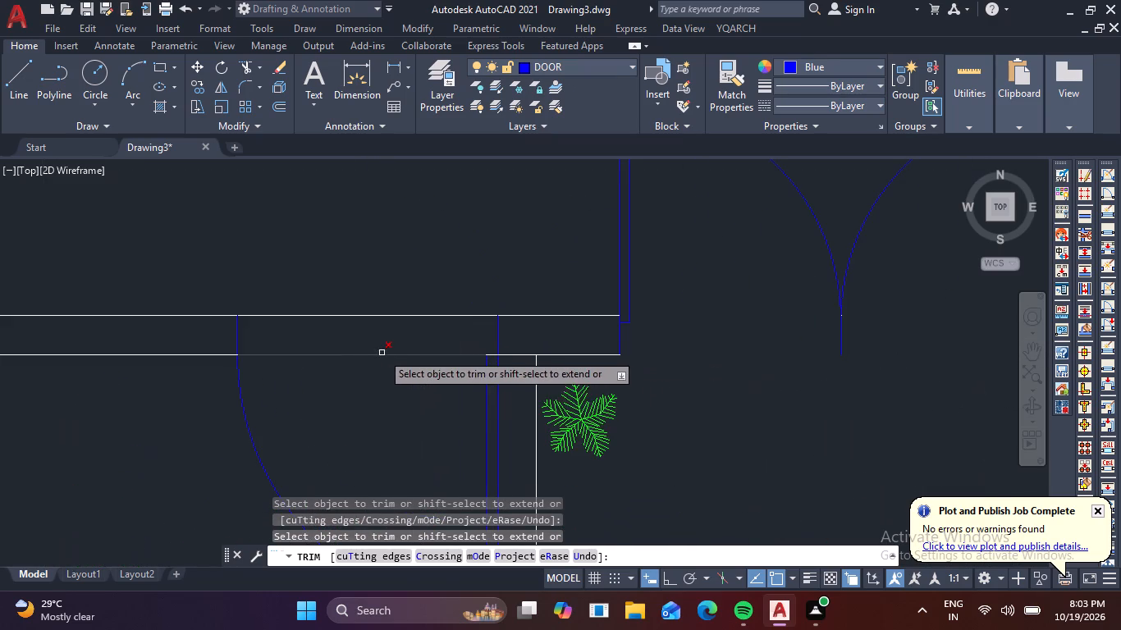
{"action": "left_click", "coordinate": [401, 371]}
{"action": "left_click", "coordinate": [382, 288]}
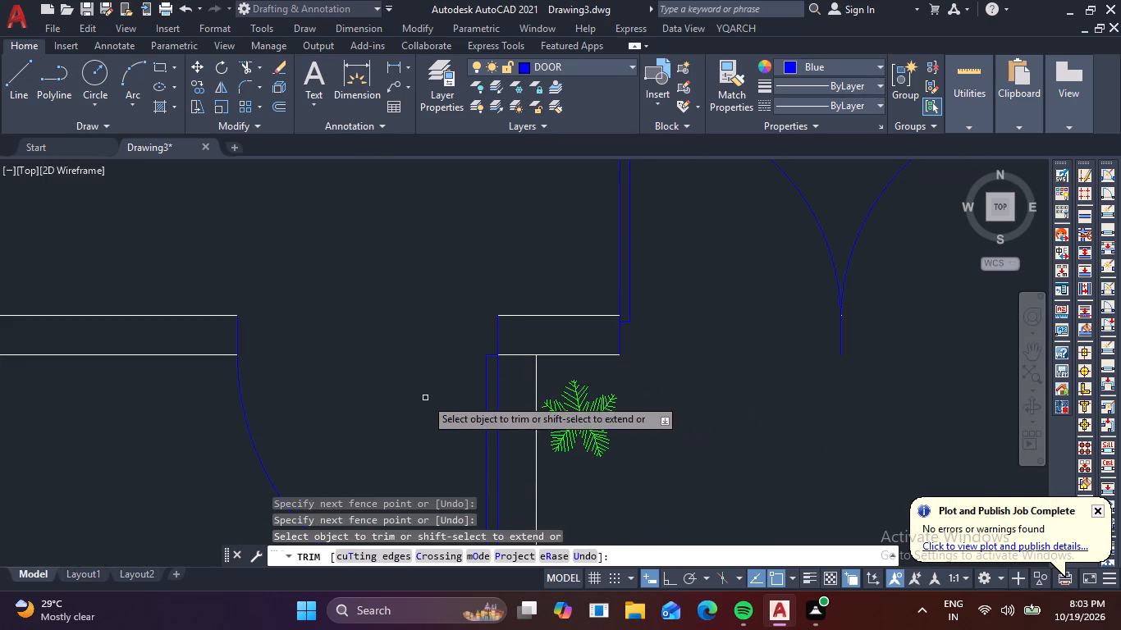
Trim both vertical wall lines across the door at the lower-right corner of the large upper-left room.
{"action": "scroll", "coordinate": [412, 345], "scroll_direction": "down", "scroll_amount": 4}
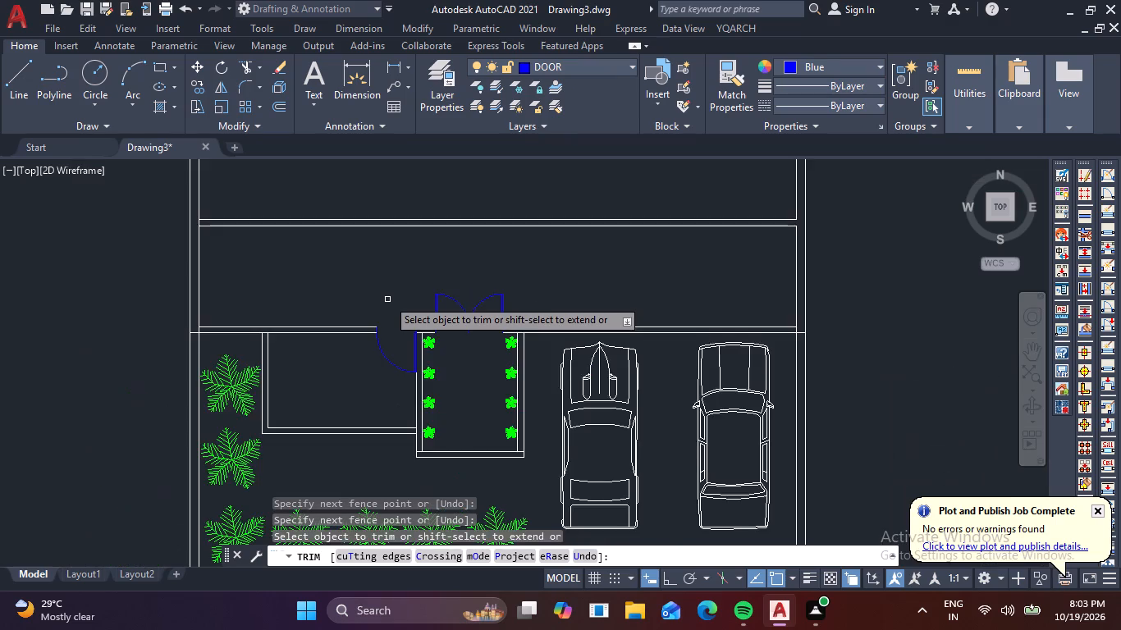
{"action": "middle_click_drag", "start_coordinate": [387, 304], "coordinate": [376, 422]}
{"action": "middle_click_drag", "start_coordinate": [423, 316], "coordinate": [385, 459]}
{"action": "scroll", "coordinate": [386, 454], "scroll_direction": "down", "scroll_amount": 1}
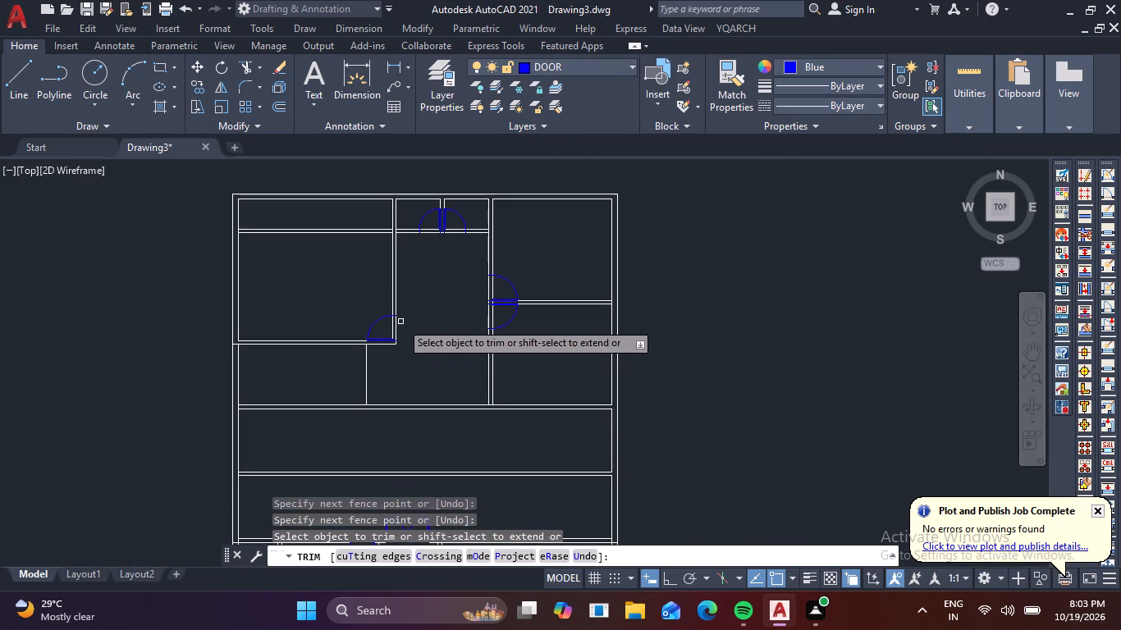
{"action": "scroll", "coordinate": [400, 322], "scroll_direction": "up", "scroll_amount": 4}
{"action": "left_click", "coordinate": [345, 344]}
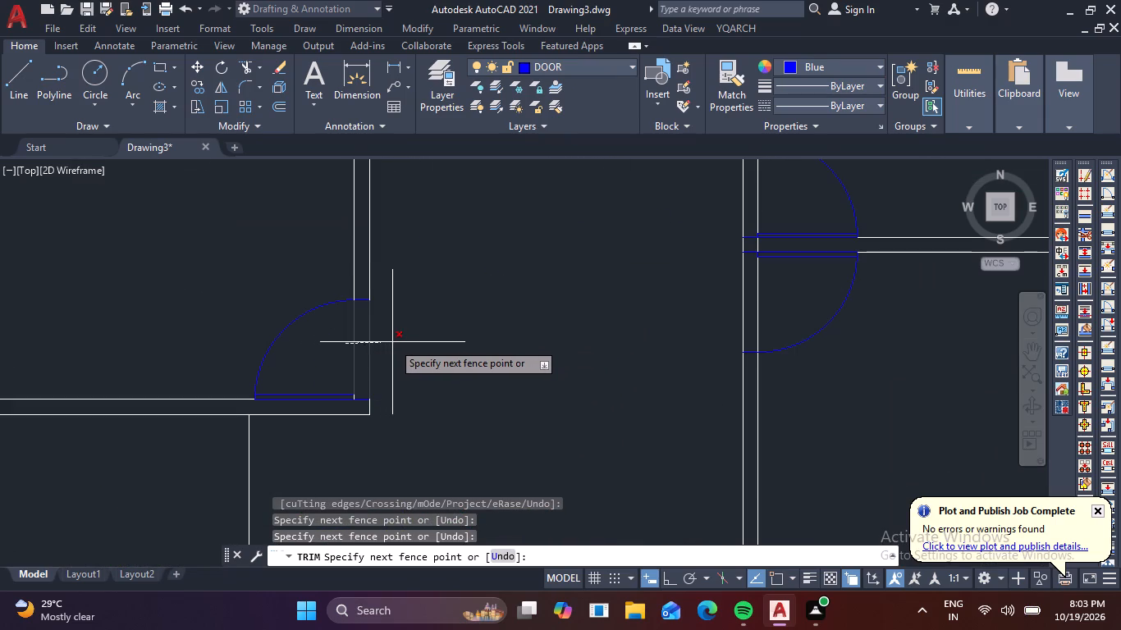
{"action": "left_click", "coordinate": [392, 342]}
Trim the vertical wall lines across the two back-to-back doors of the right-hand rooms, including the inner line segment between them.
{"action": "middle_click_drag", "start_coordinate": [478, 377], "coordinate": [301, 504]}
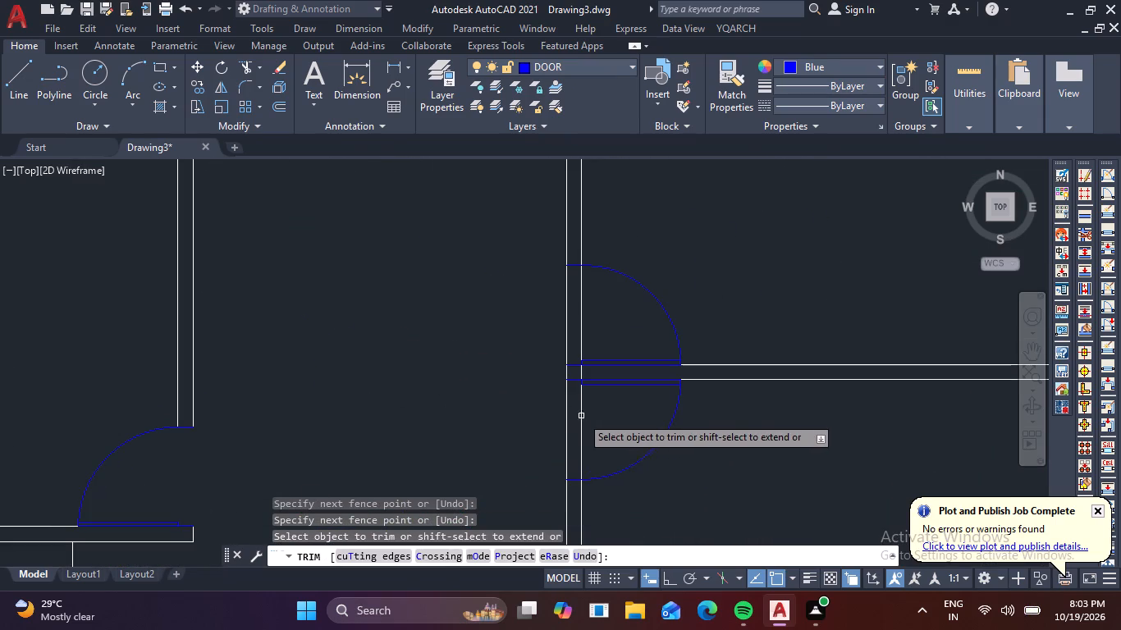
{"action": "left_click", "coordinate": [600, 419]}
{"action": "left_click", "coordinate": [487, 433]}
{"action": "left_click", "coordinate": [609, 304]}
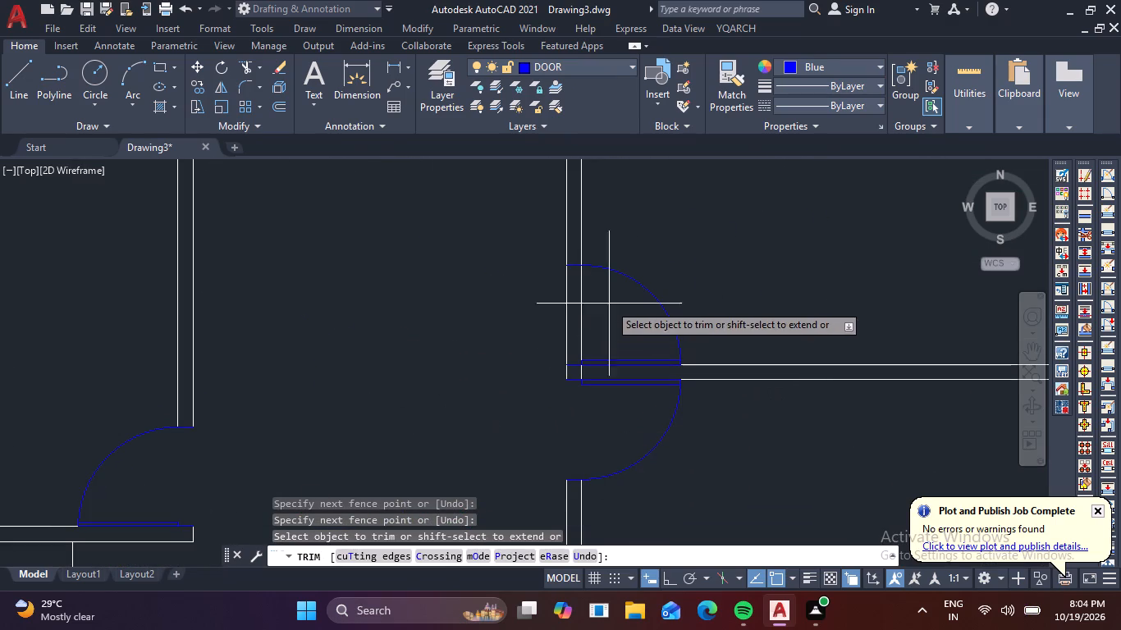
{"action": "left_click", "coordinate": [473, 333]}
{"action": "scroll", "coordinate": [473, 333], "scroll_direction": "down", "scroll_amount": 2}
{"action": "middle_click_drag", "start_coordinate": [446, 318], "coordinate": [443, 409]}
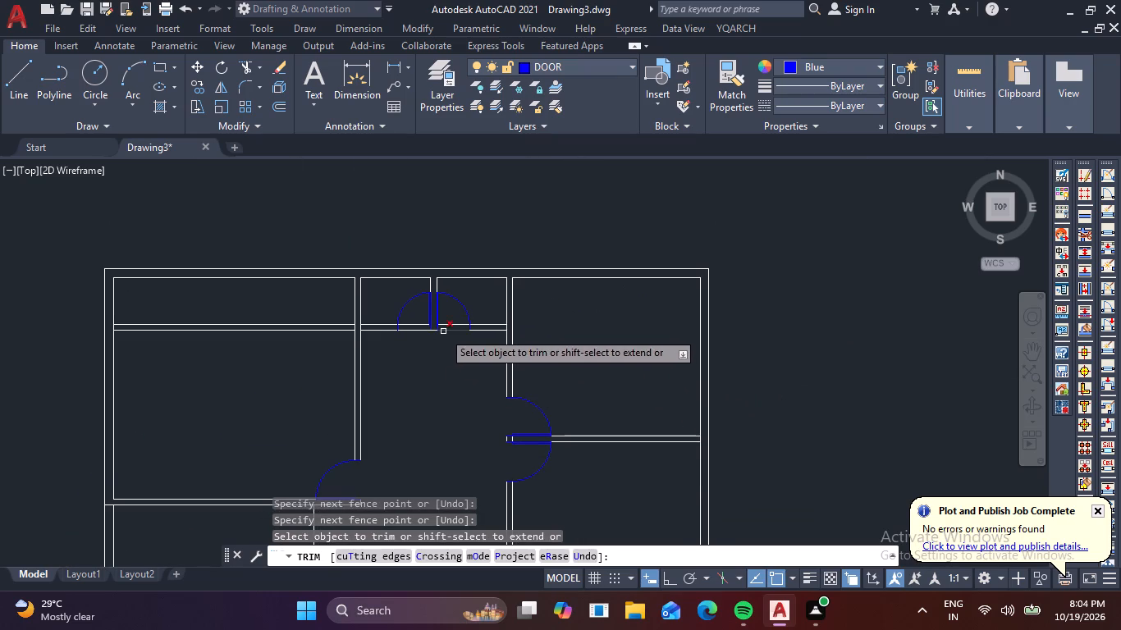
{"action": "scroll", "coordinate": [520, 455], "scroll_direction": "up", "scroll_amount": 5}
{"action": "left_click", "coordinate": [387, 322]}
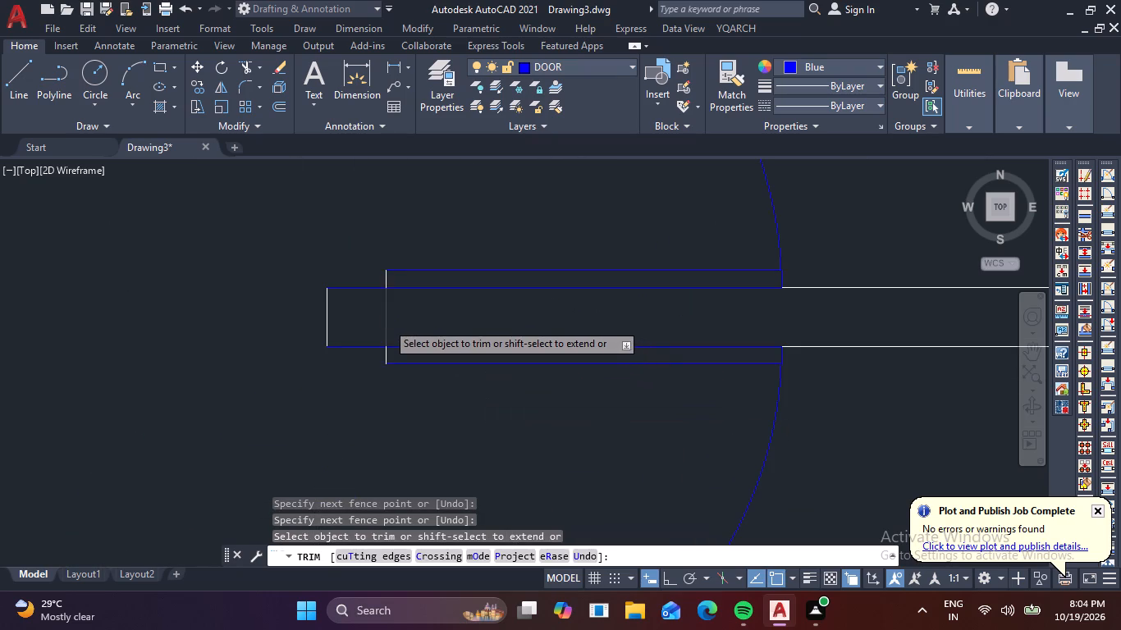
Trim both wall lines across the right door of the top pair and the leftover wall stub at its hinge.
{"action": "scroll", "coordinate": [222, 324], "scroll_direction": "down", "scroll_amount": 2}
{"action": "middle_click_drag", "start_coordinate": [222, 337], "coordinate": [255, 425]}
{"action": "scroll", "coordinate": [239, 339], "scroll_direction": "down", "scroll_amount": 2}
{"action": "middle_click_drag", "start_coordinate": [235, 322], "coordinate": [248, 418]}
{"action": "scroll", "coordinate": [179, 281], "scroll_direction": "up", "scroll_amount": 3}
{"action": "left_click", "coordinate": [183, 274]}
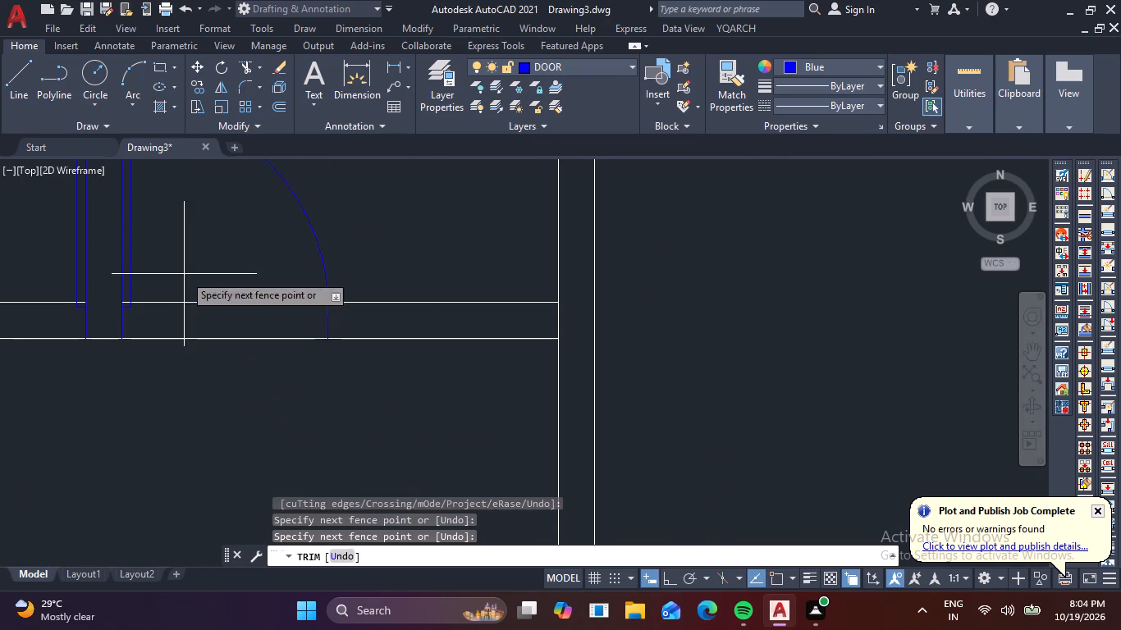
{"action": "left_click", "coordinate": [190, 354]}
{"action": "scroll", "coordinate": [130, 306], "scroll_direction": "up", "scroll_amount": 4}
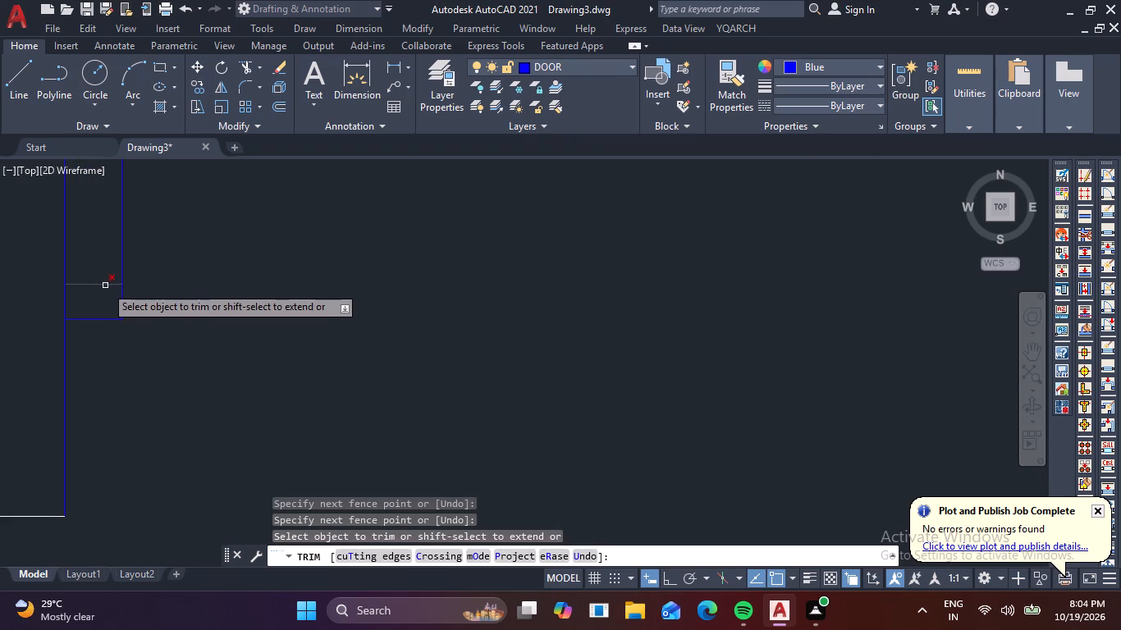
{"action": "left_click", "coordinate": [105, 285]}
Trim both wall lines across the left door of the top pair and the leftover wall stub at its hinge.
{"action": "scroll", "coordinate": [147, 306], "scroll_direction": "down", "scroll_amount": 3}
{"action": "scroll", "coordinate": [231, 338], "scroll_direction": "down", "scroll_amount": 2}
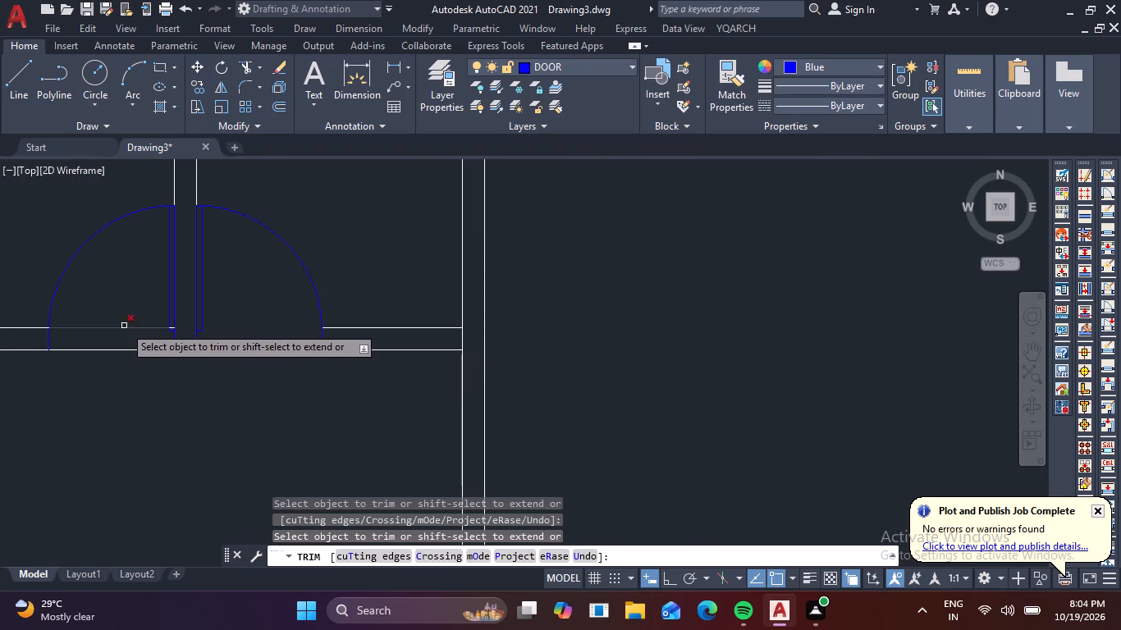
{"action": "scroll", "coordinate": [124, 325], "scroll_direction": "up", "scroll_amount": 2}
{"action": "scroll", "coordinate": [130, 315], "scroll_direction": "down", "scroll_amount": 1}
{"action": "middle_click_drag", "start_coordinate": [135, 311], "coordinate": [196, 304]}
{"action": "left_click_drag", "start_coordinate": [182, 285], "coordinate": [182, 294]}
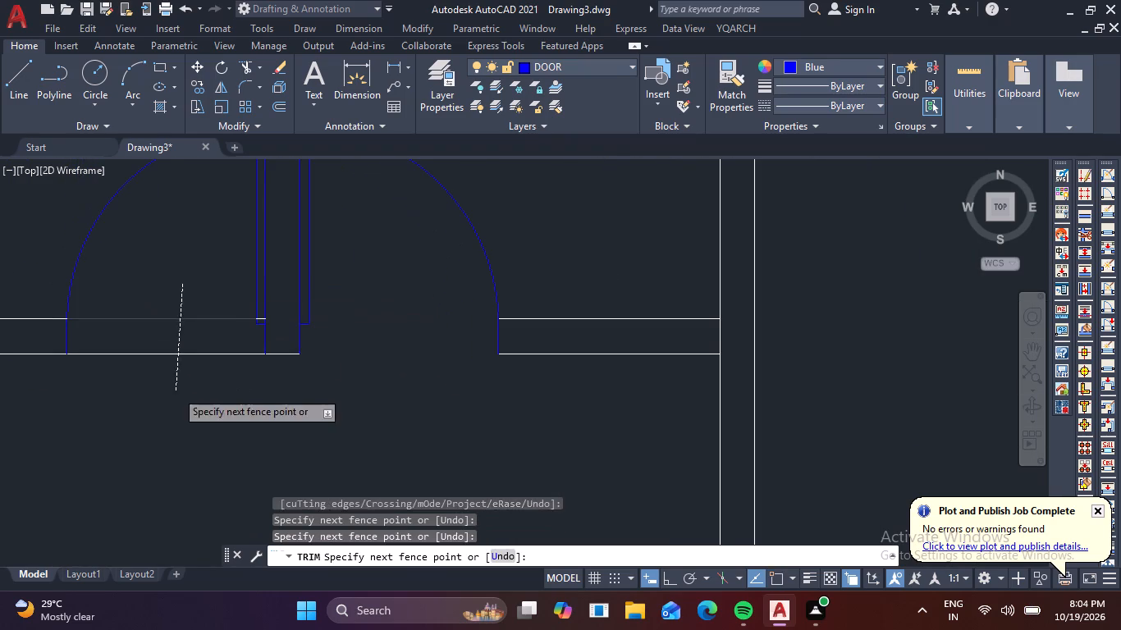
{"action": "left_click", "coordinate": [176, 390]}
{"action": "scroll", "coordinate": [259, 317], "scroll_direction": "up", "scroll_amount": 3}
{"action": "left_click", "coordinate": [259, 317]}
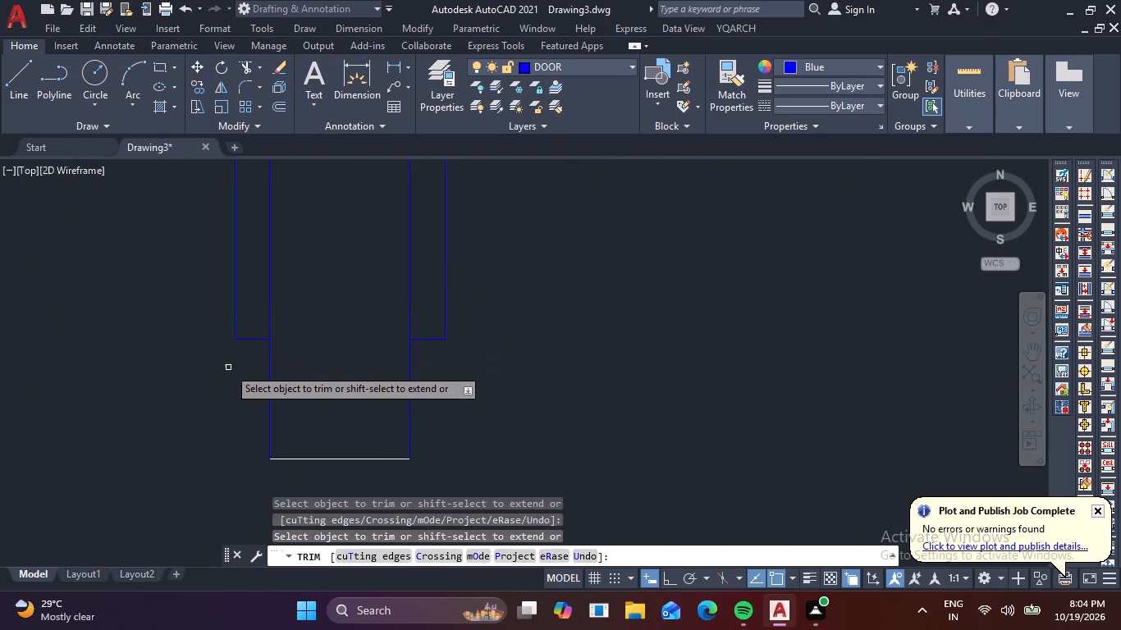
{"action": "scroll", "coordinate": [228, 367], "scroll_direction": "down", "scroll_amount": 7}
{"action": "middle_click_drag", "start_coordinate": [246, 436], "coordinate": [267, 383]}
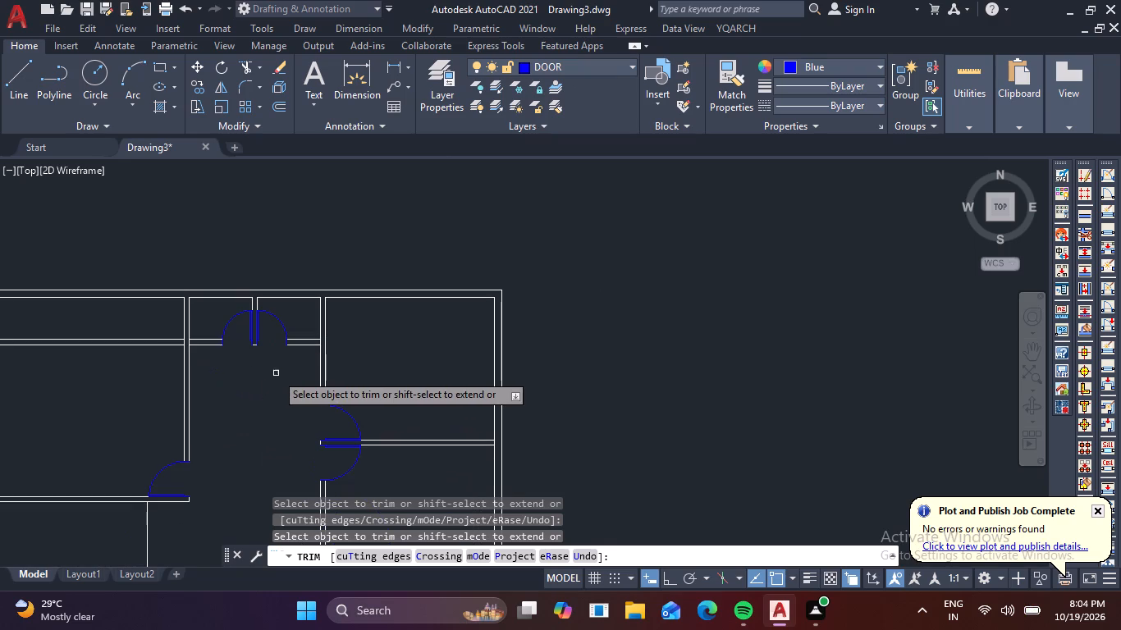
{"action": "key", "text": "Escape"}
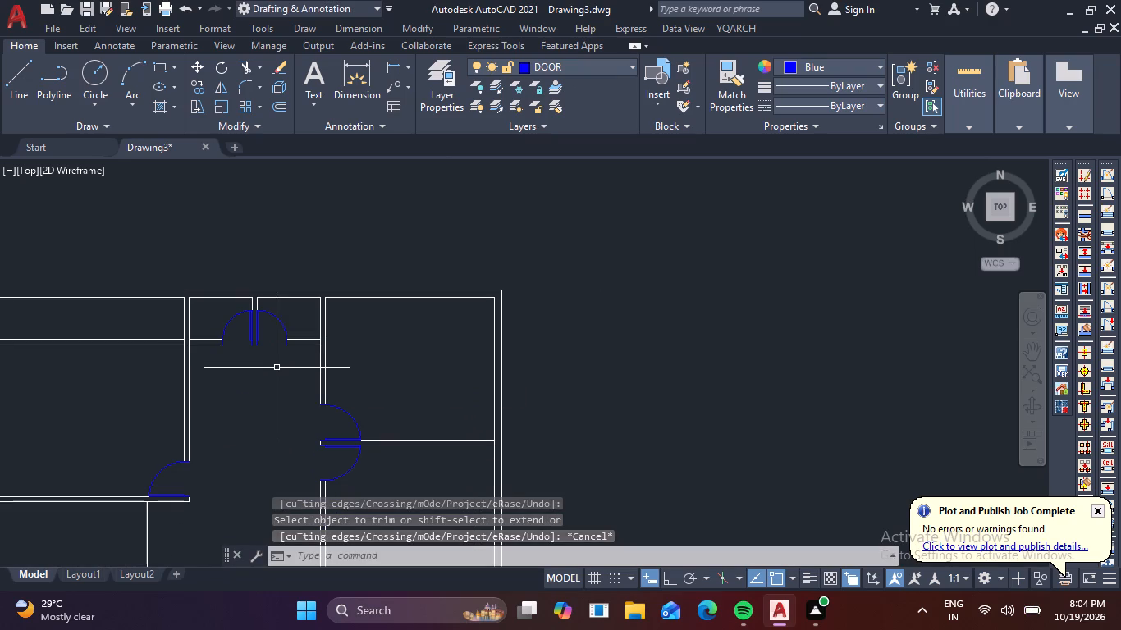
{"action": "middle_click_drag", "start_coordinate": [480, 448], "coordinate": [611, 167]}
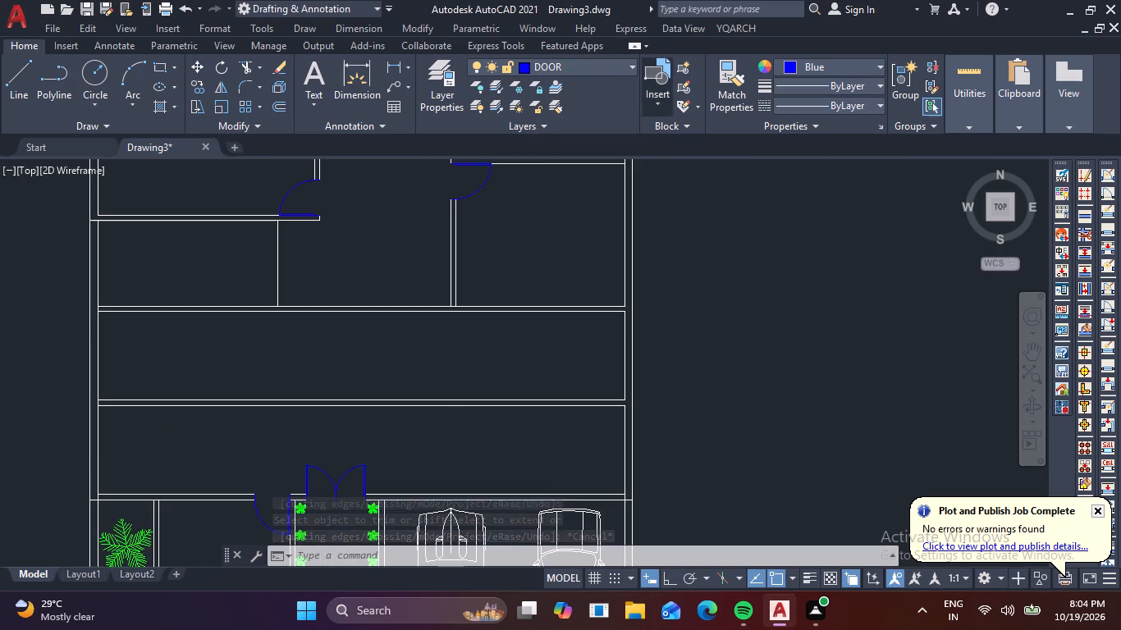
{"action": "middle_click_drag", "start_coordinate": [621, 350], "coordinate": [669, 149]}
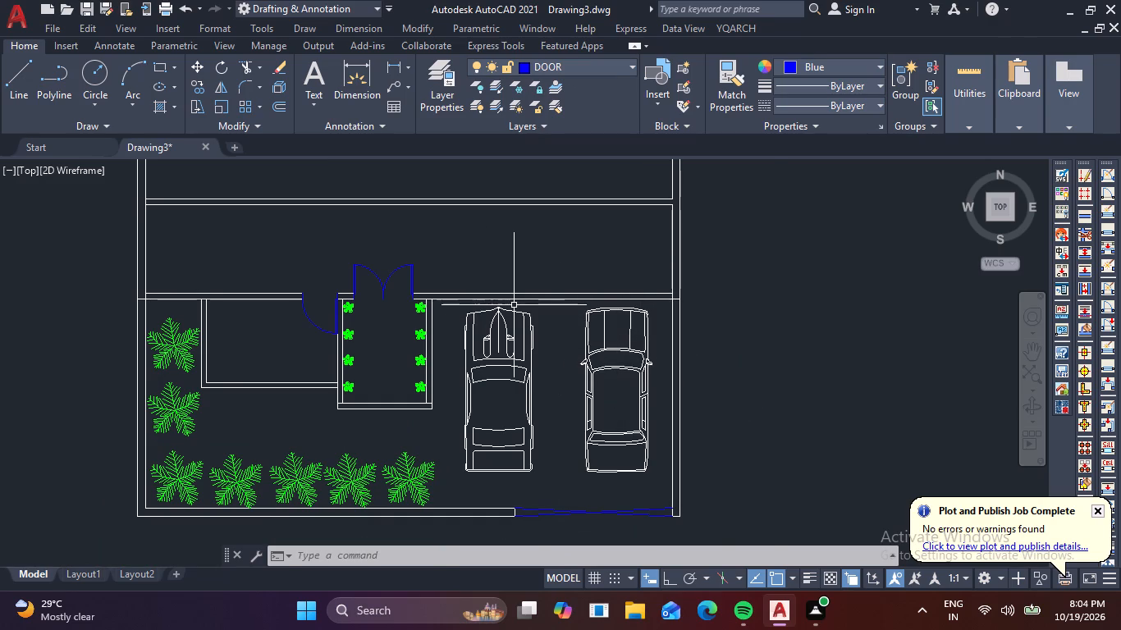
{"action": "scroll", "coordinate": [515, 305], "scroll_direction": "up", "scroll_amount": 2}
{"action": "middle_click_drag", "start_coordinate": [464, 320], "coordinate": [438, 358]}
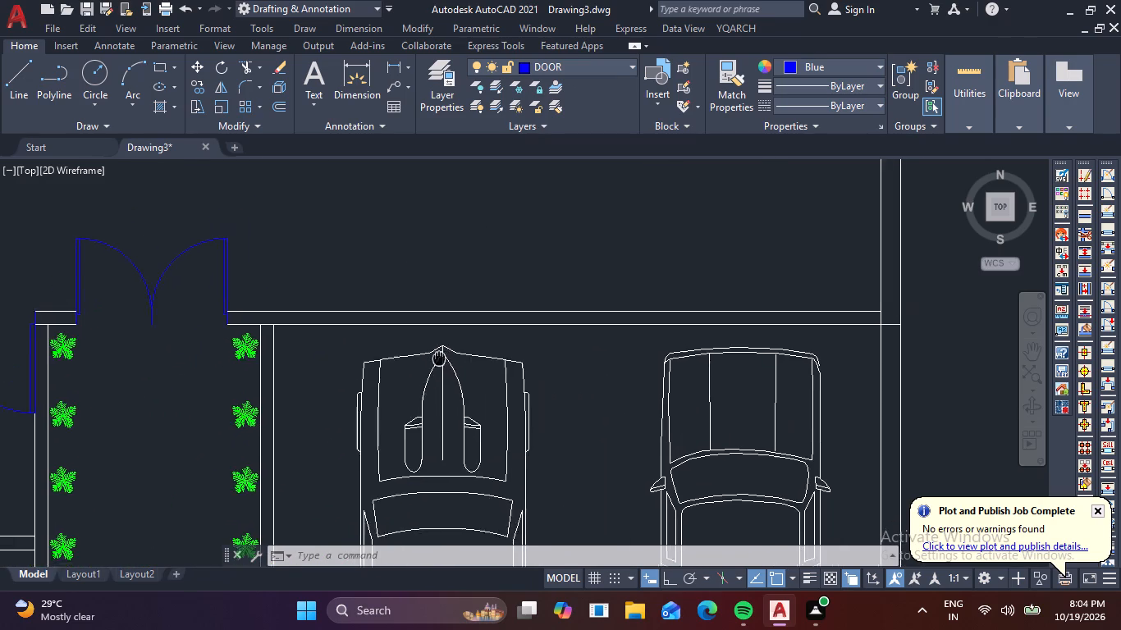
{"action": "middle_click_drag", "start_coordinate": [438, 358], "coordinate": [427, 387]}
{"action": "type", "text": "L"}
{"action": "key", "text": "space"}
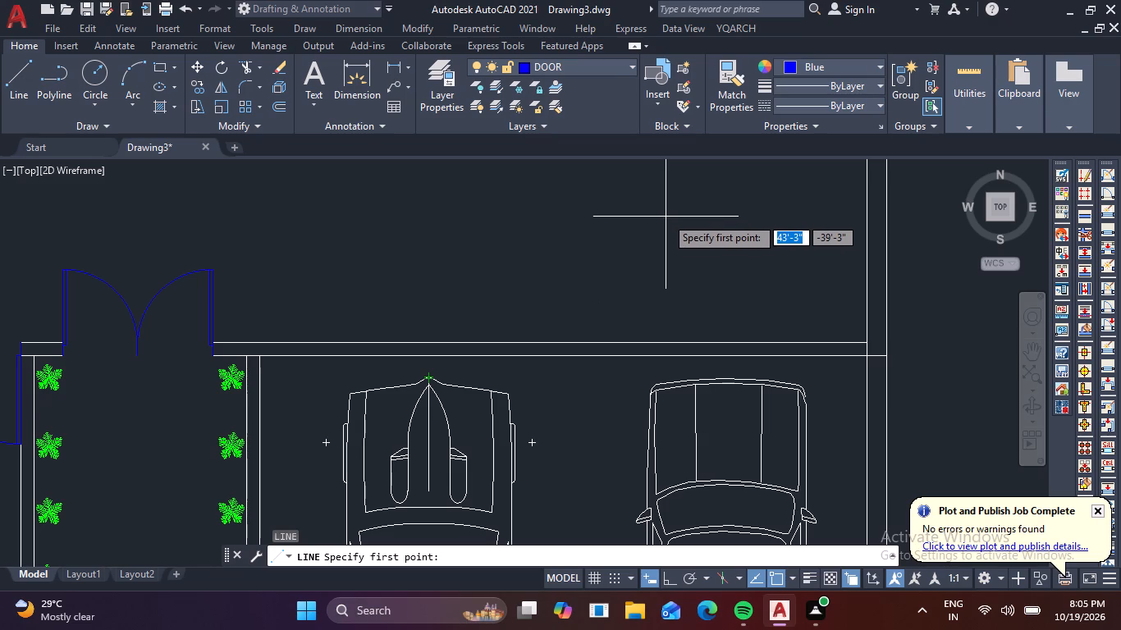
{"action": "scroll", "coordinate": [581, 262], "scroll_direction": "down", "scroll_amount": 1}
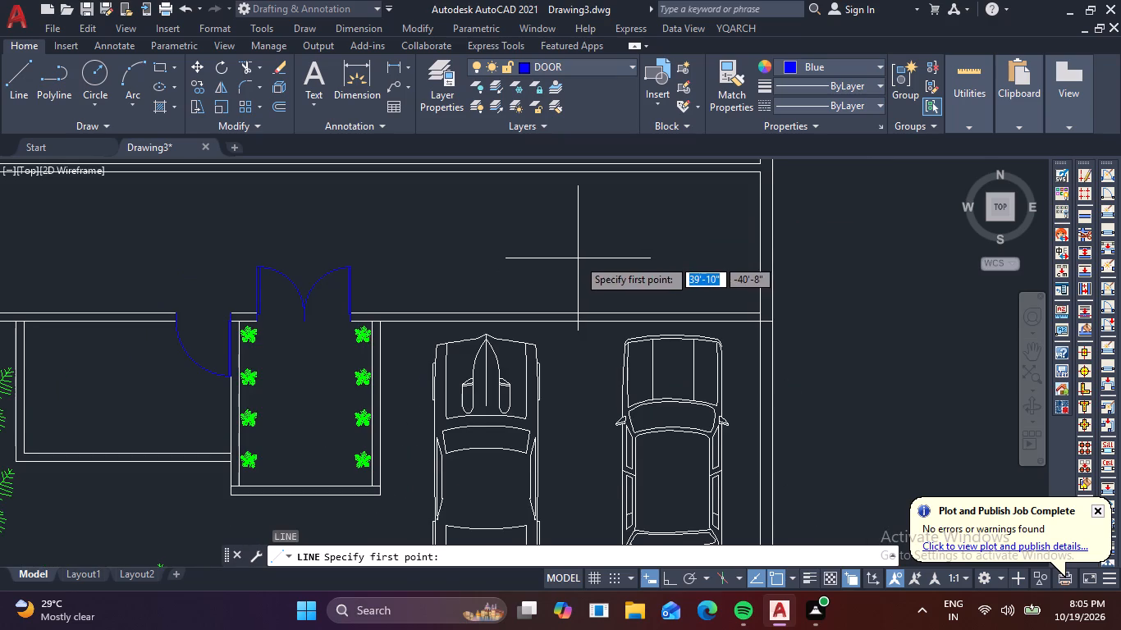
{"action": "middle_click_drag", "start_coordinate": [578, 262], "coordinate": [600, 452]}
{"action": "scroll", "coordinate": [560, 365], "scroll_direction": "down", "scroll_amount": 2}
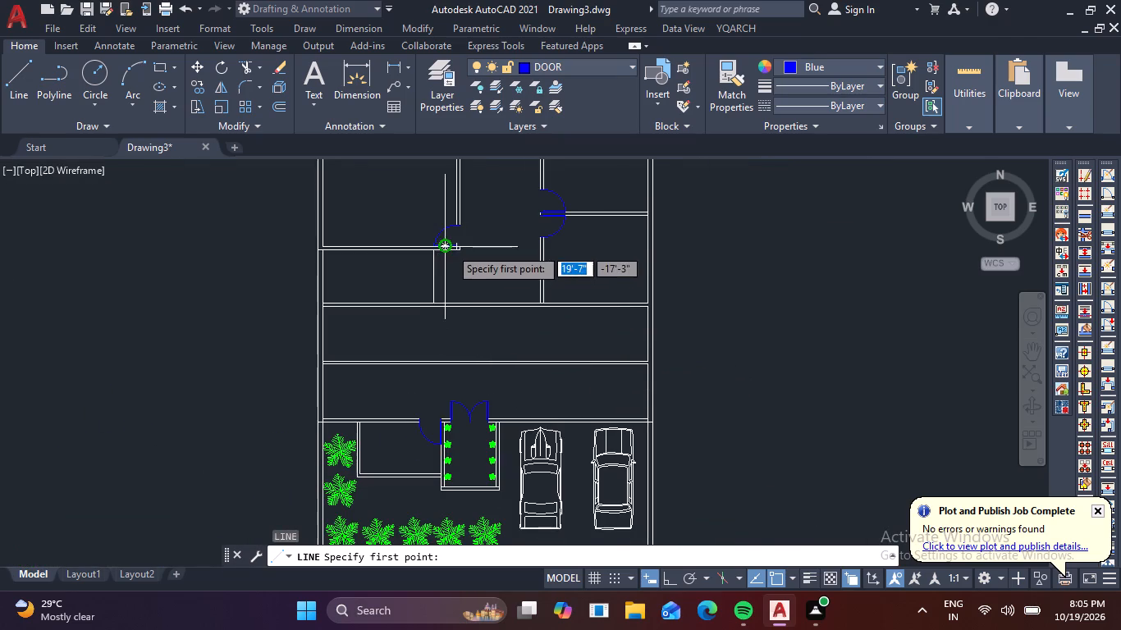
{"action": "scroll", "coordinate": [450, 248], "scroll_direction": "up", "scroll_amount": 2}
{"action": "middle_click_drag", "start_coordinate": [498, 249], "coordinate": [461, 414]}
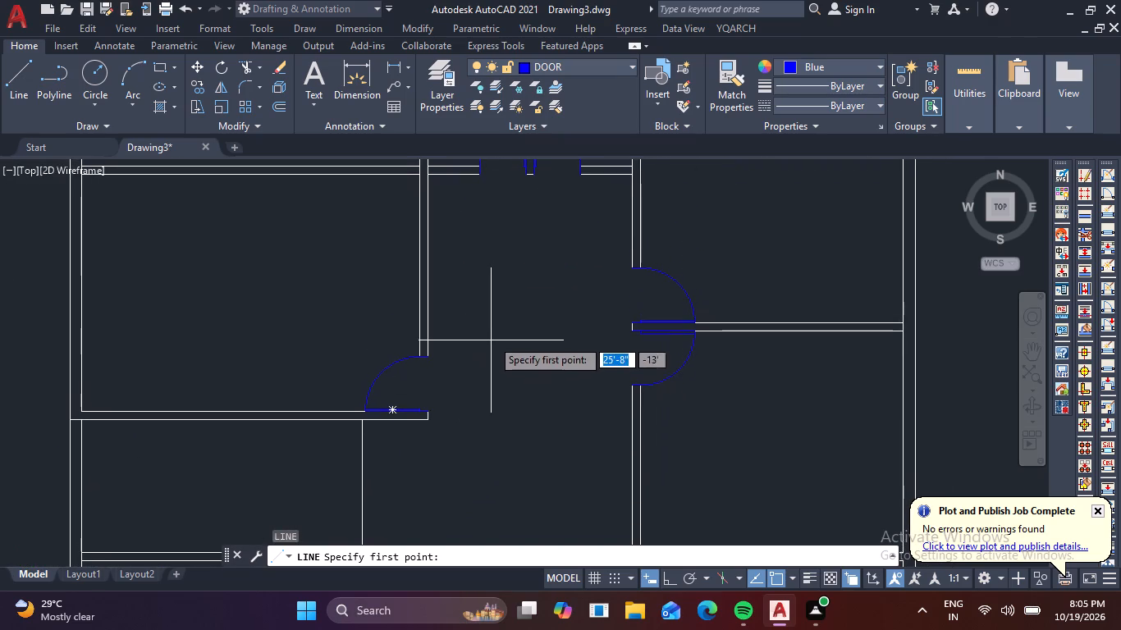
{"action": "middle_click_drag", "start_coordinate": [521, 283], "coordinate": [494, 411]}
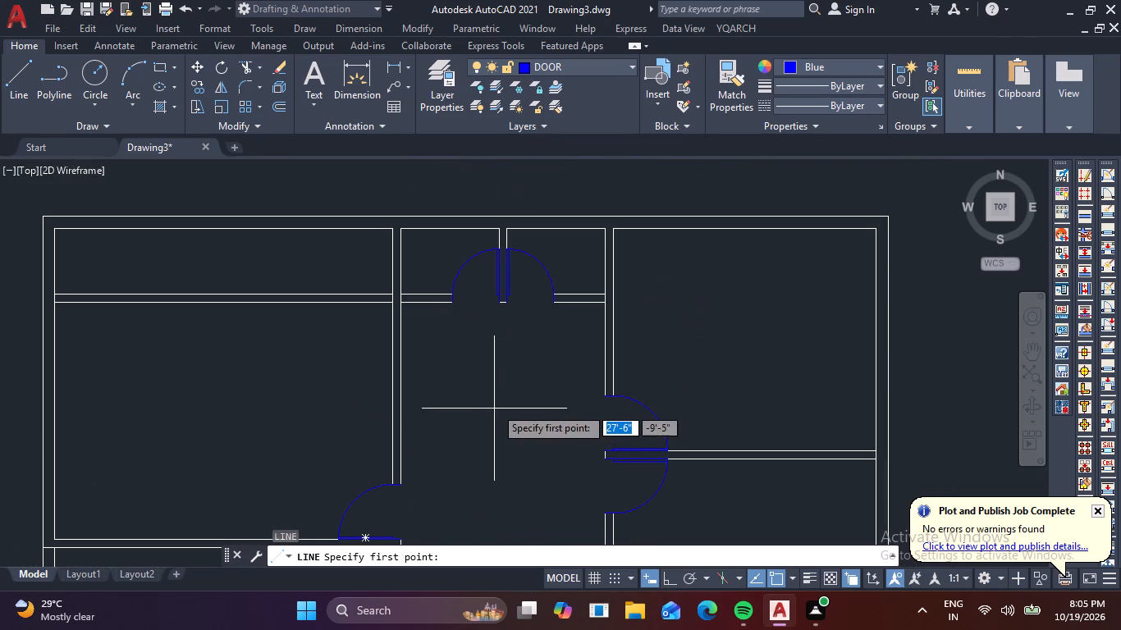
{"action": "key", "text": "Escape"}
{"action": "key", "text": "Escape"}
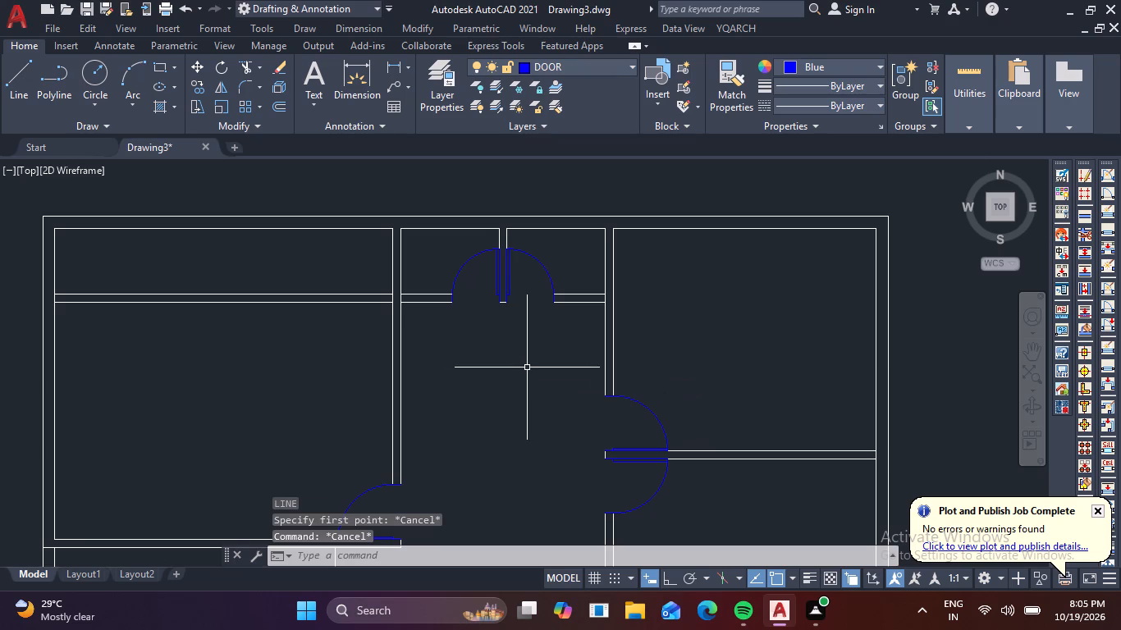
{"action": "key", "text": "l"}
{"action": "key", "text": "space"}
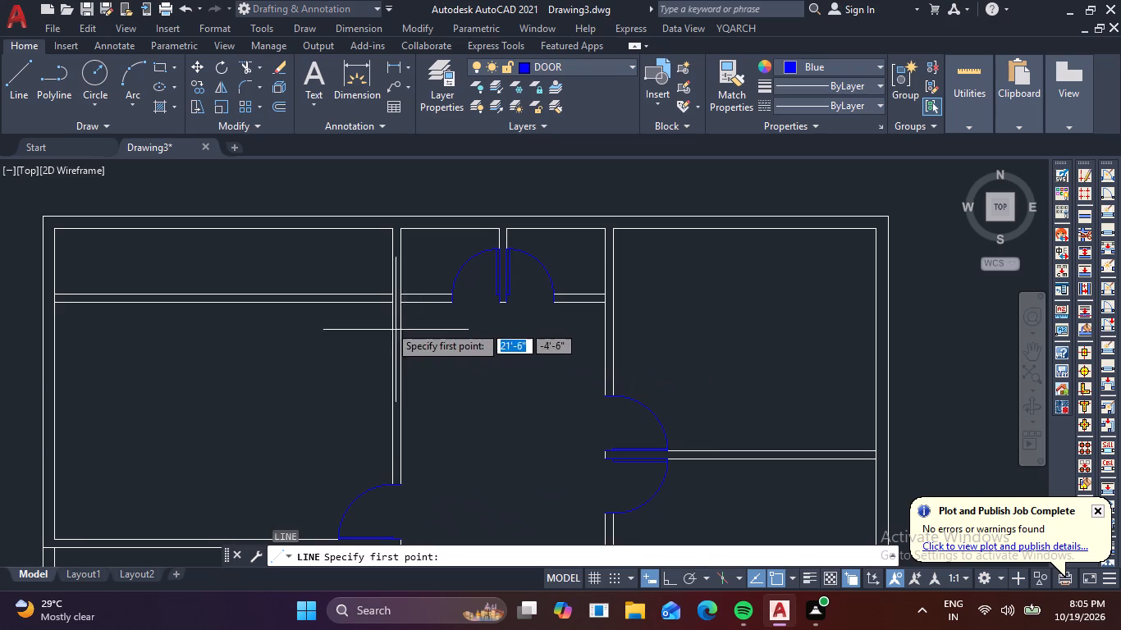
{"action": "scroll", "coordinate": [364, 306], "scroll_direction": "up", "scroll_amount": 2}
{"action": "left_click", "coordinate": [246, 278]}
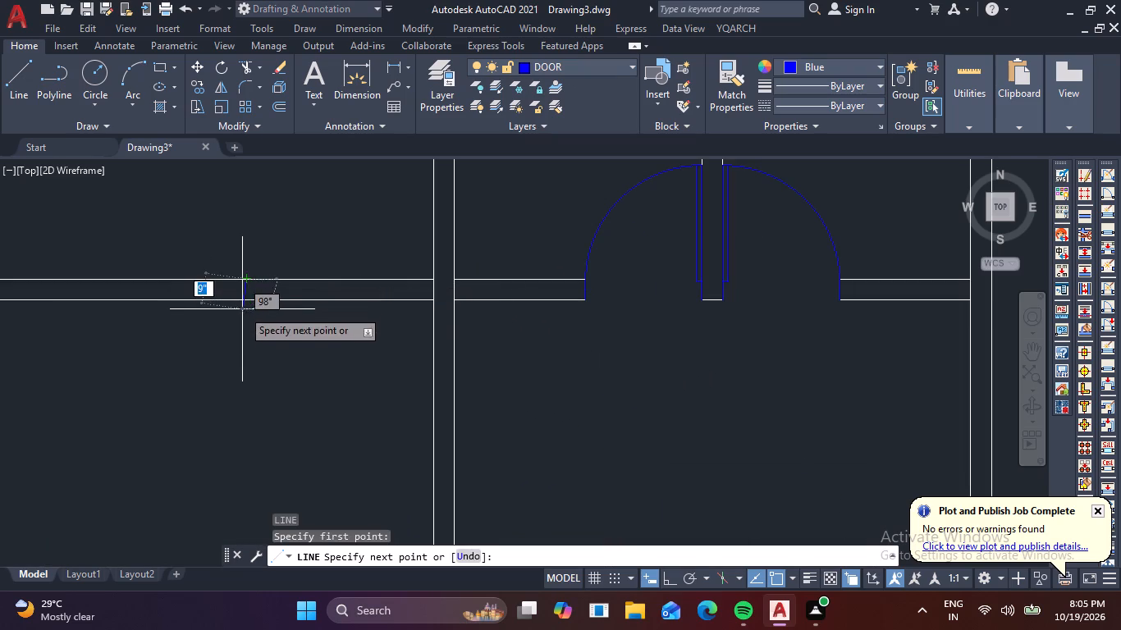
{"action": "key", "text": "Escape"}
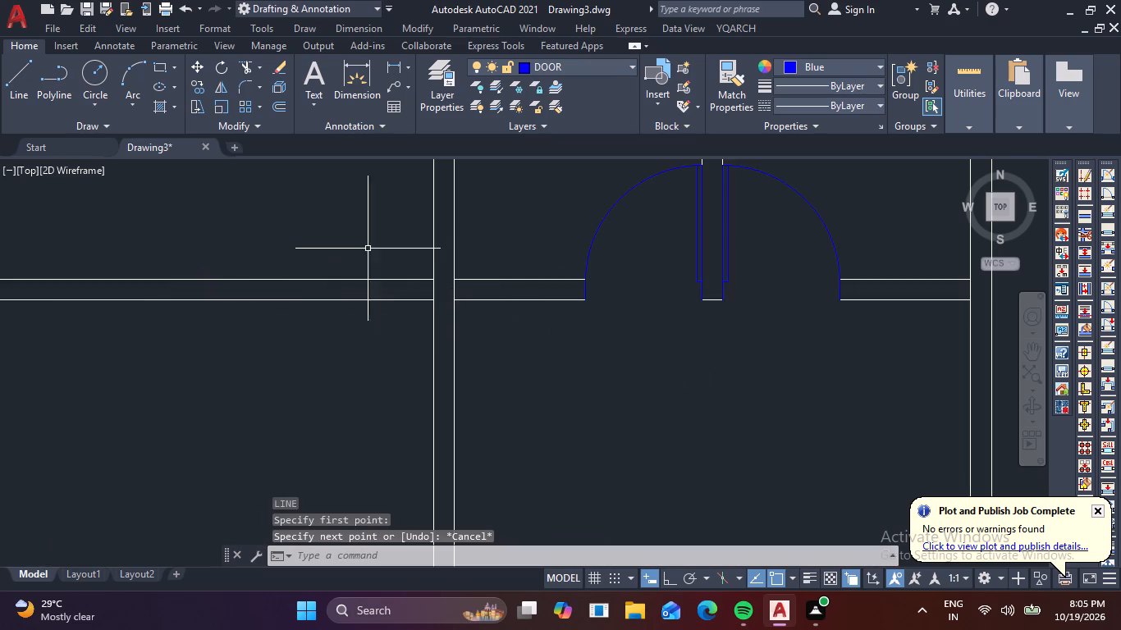
Draw two short lines across the horizontal wall above the left car, about 6' apart, as the ends of a window.
{"action": "scroll", "coordinate": [654, 229], "scroll_direction": "down", "scroll_amount": 3}
{"action": "middle_click_drag", "start_coordinate": [667, 331], "coordinate": [532, 208]}
{"action": "scroll", "coordinate": [539, 228], "scroll_direction": "down", "scroll_amount": 2}
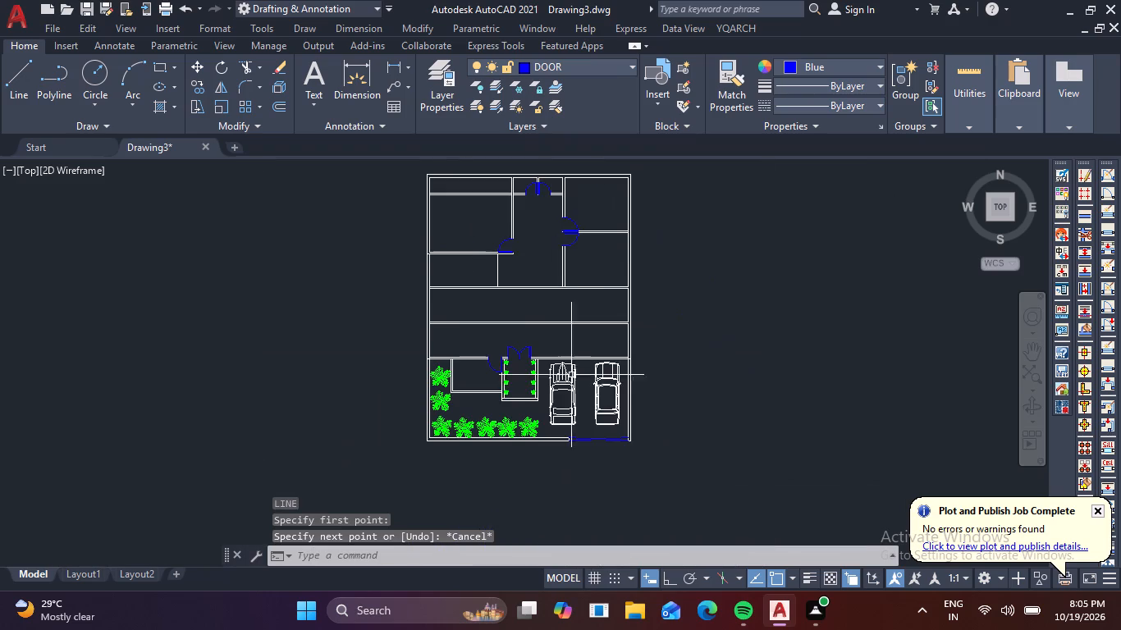
{"action": "middle_click_drag", "start_coordinate": [564, 392], "coordinate": [530, 343]}
{"action": "scroll", "coordinate": [503, 255], "scroll_direction": "up", "scroll_amount": 3}
{"action": "middle_click_drag", "start_coordinate": [560, 339], "coordinate": [517, 304]}
{"action": "scroll", "coordinate": [519, 379], "scroll_direction": "up", "scroll_amount": 2}
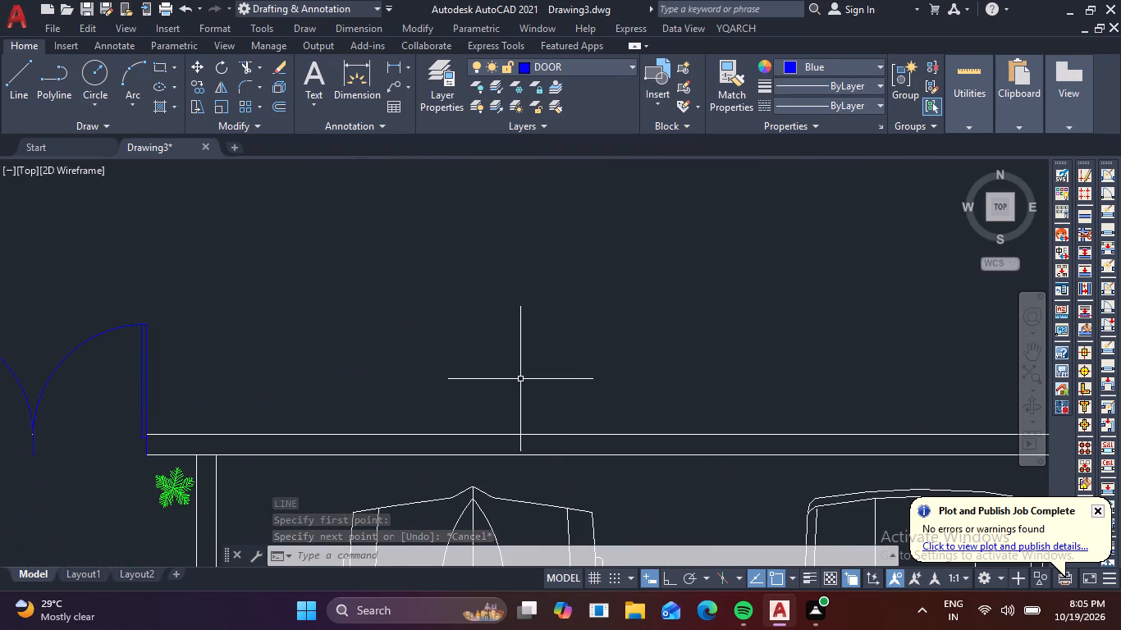
{"action": "type", "text": "L"}
{"action": "key", "text": "space"}
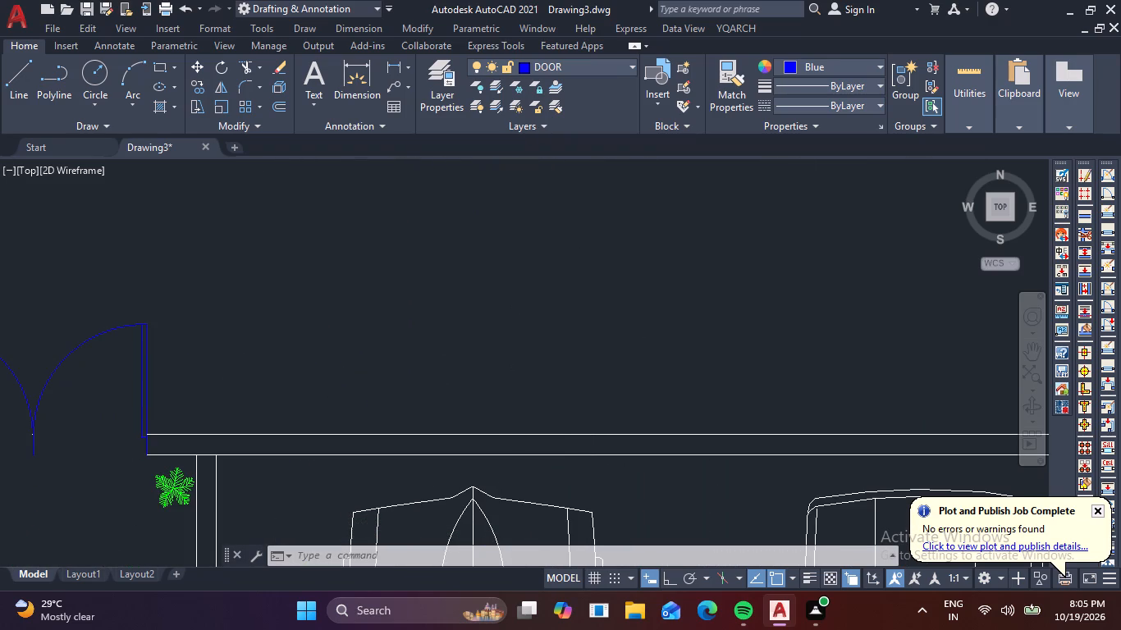
{"action": "left_click", "coordinate": [400, 434]}
{"action": "left_click", "coordinate": [400, 454]}
{"action": "key", "text": "space"}
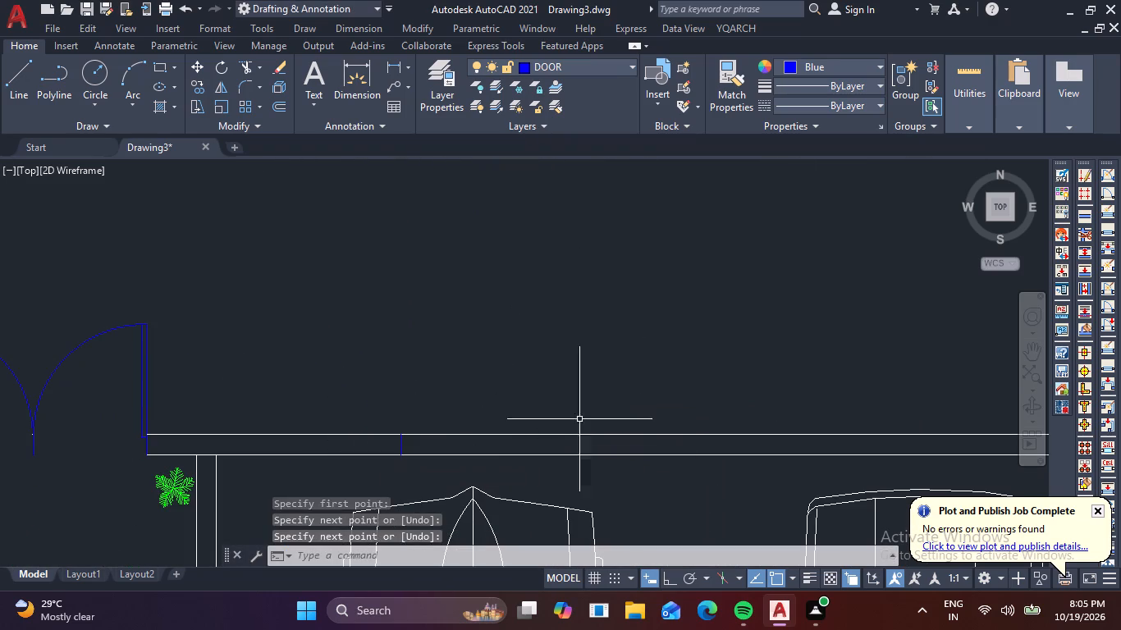
{"action": "key", "text": "space"}
{"action": "left_click", "coordinate": [643, 436]}
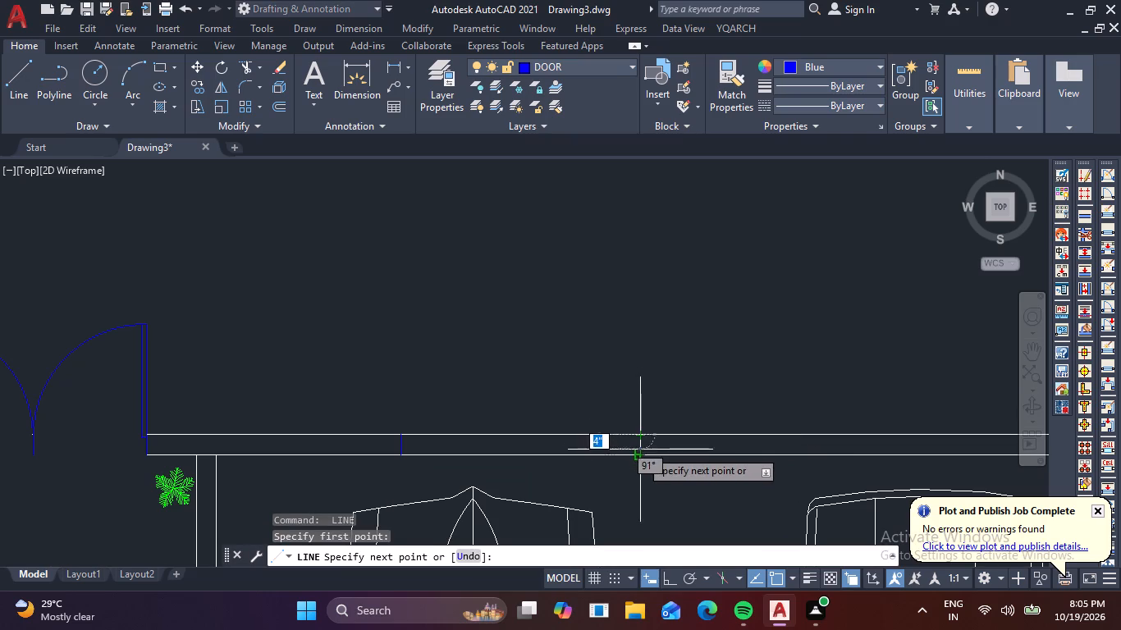
{"action": "left_click", "coordinate": [641, 453]}
{"action": "key", "text": "space"}
Complete the window above the left car with a centre line and two lines along the wall faces between its end lines.
{"action": "key", "text": "space"}
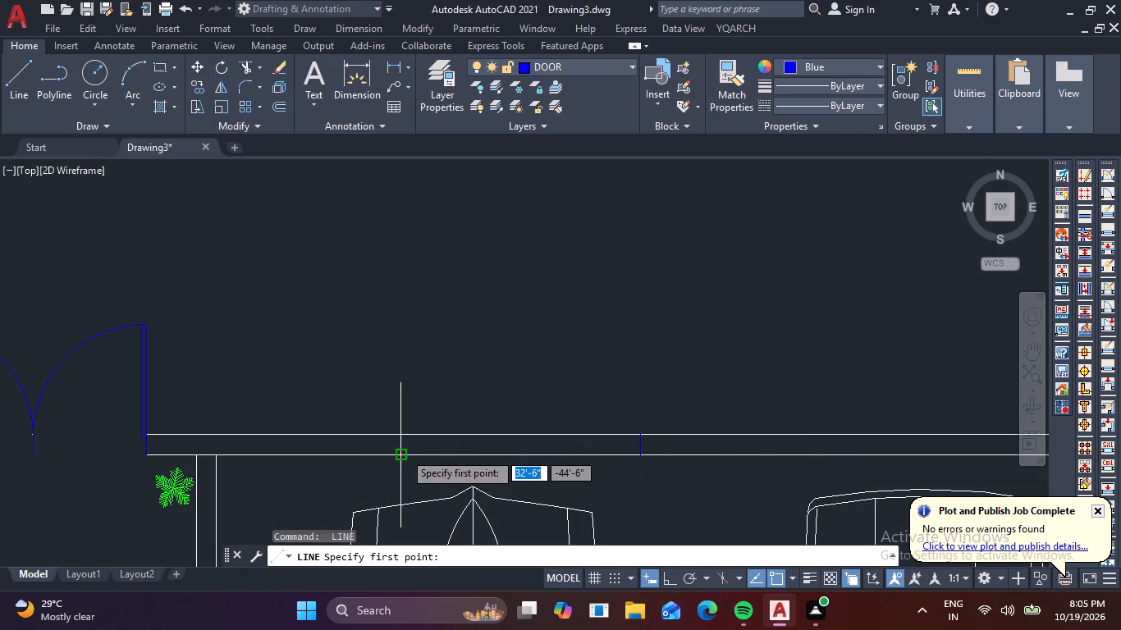
{"action": "left_click", "coordinate": [405, 446]}
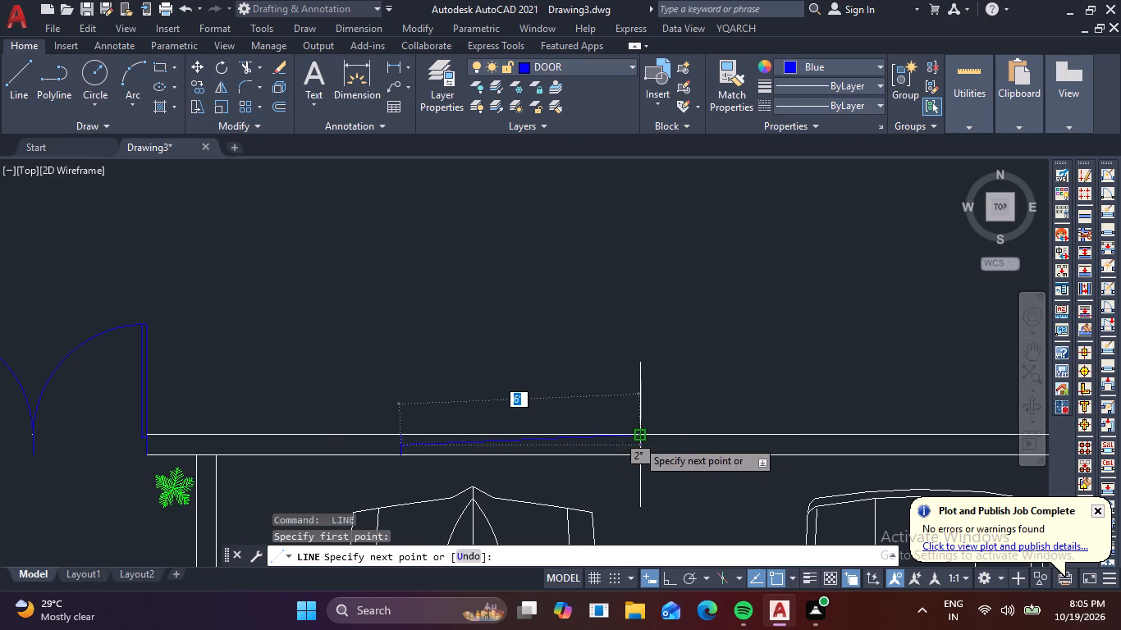
{"action": "left_click", "coordinate": [640, 447]}
{"action": "key", "text": "space"}
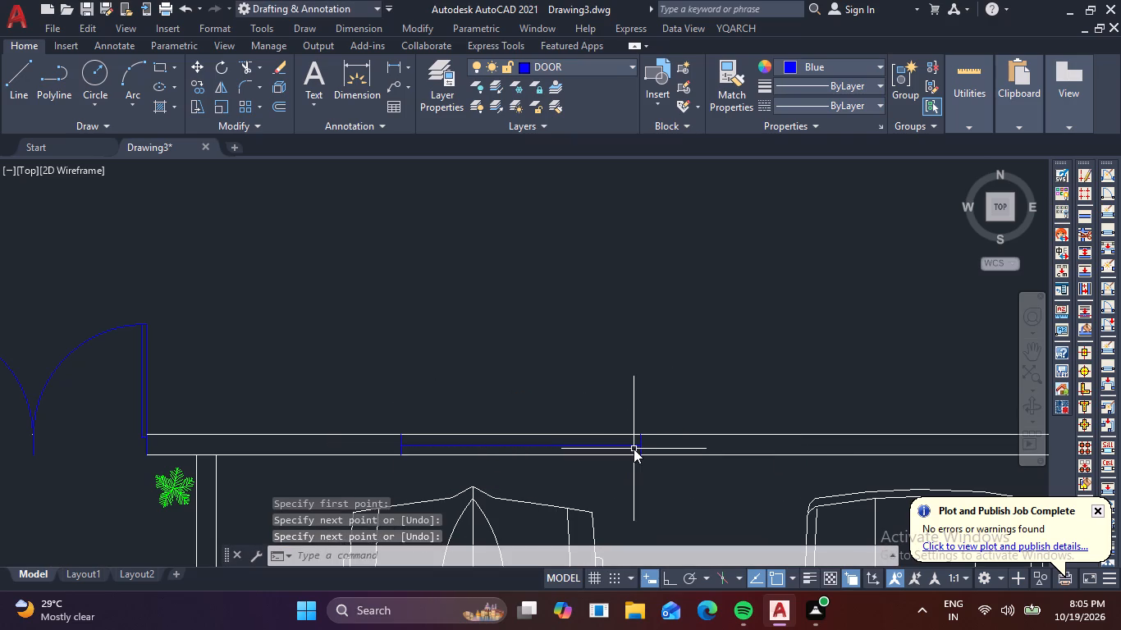
{"action": "key", "text": "space"}
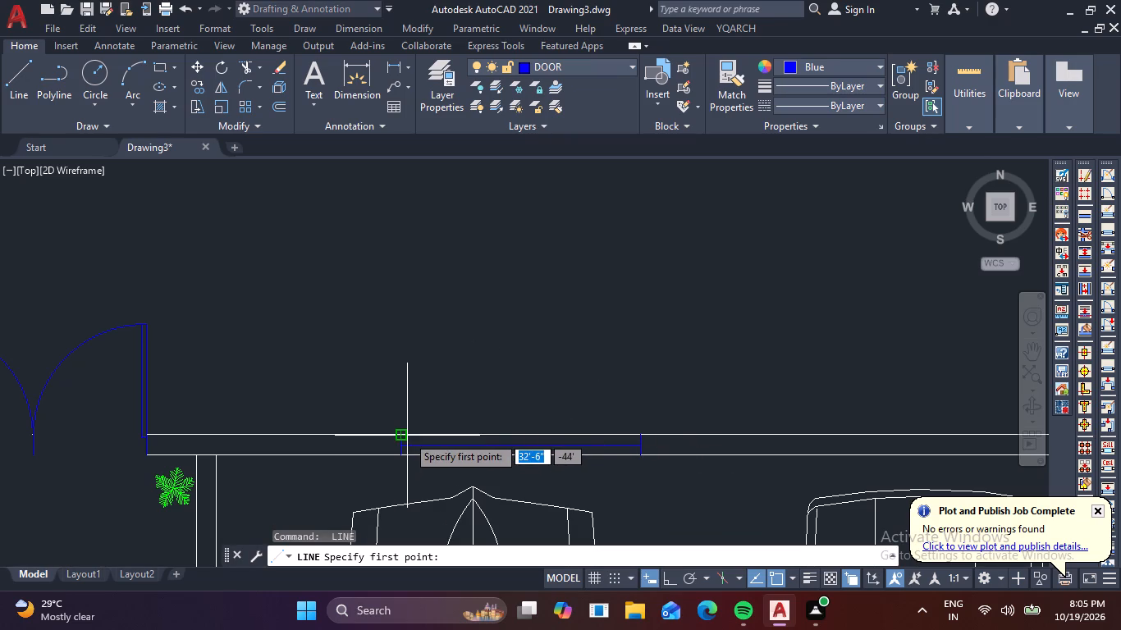
{"action": "left_click", "coordinate": [403, 435]}
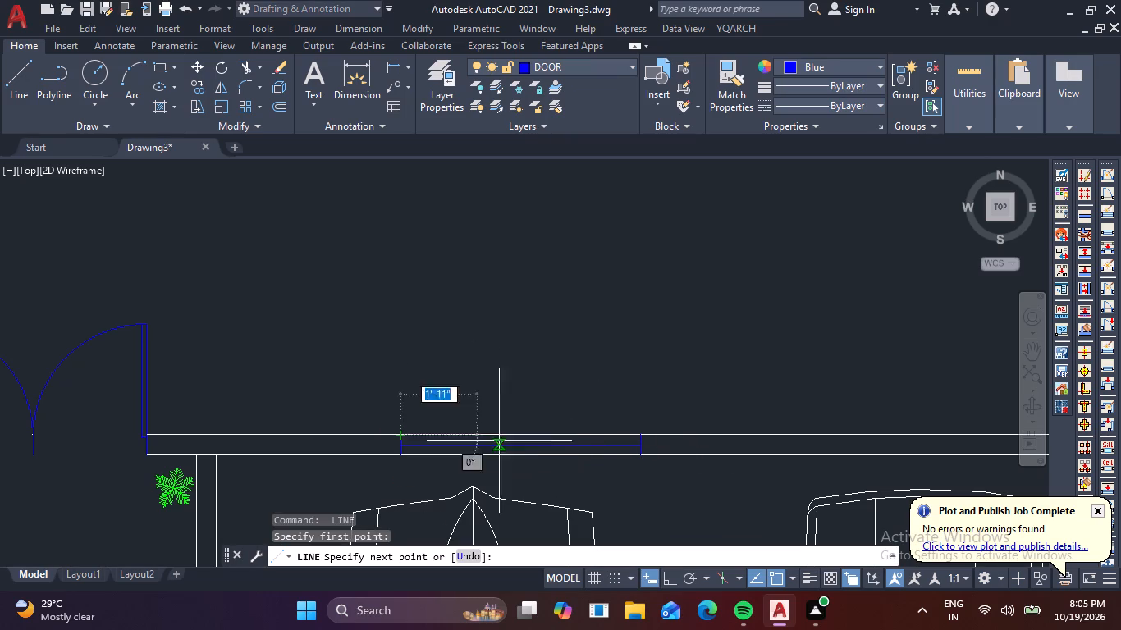
{"action": "left_click", "coordinate": [642, 433]}
{"action": "key", "text": "space"}
{"action": "key", "text": "space"}
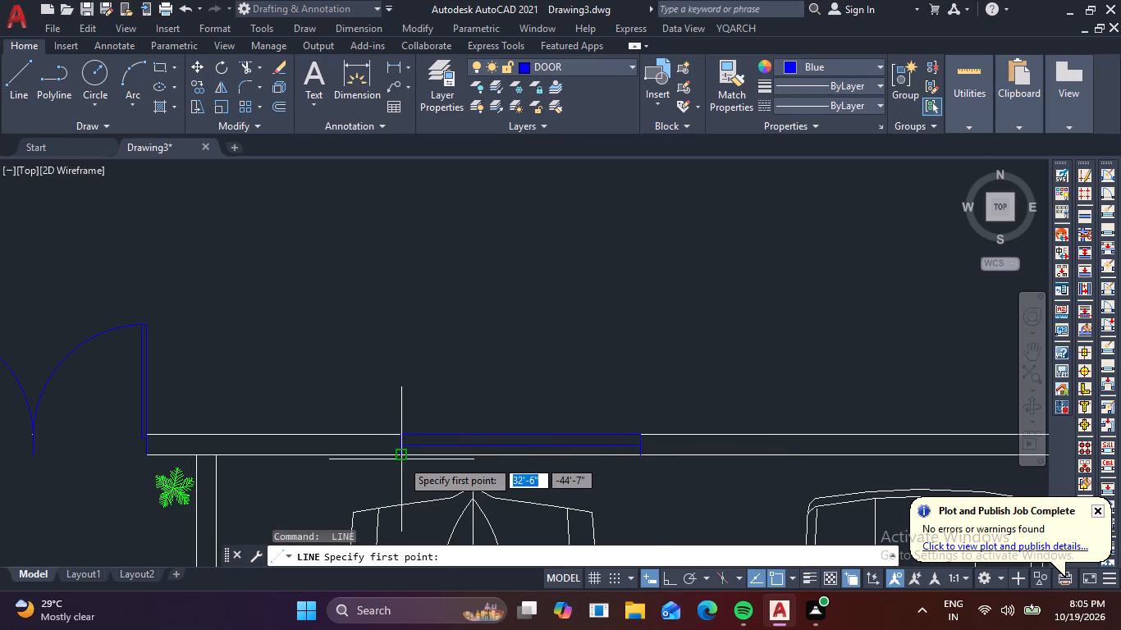
{"action": "left_click", "coordinate": [400, 456]}
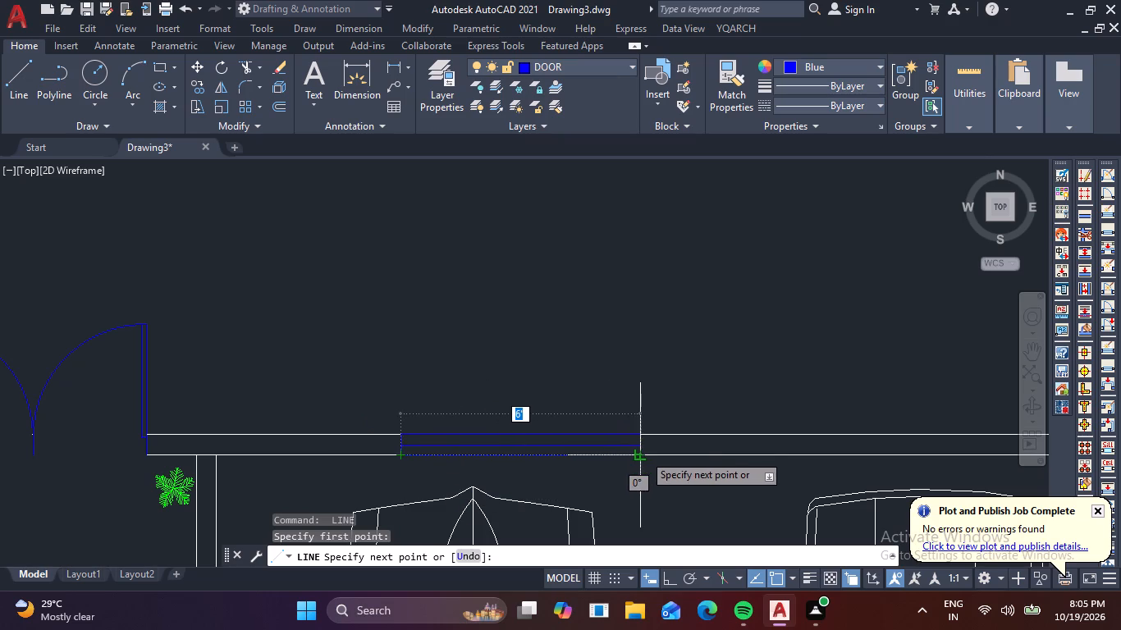
{"action": "left_click", "coordinate": [643, 454]}
{"action": "key", "text": "space"}
Draw two short lines across the same wall near the left outer wall, about 3'-2" apart, as ends of a smaller window.
{"action": "scroll", "coordinate": [615, 474], "scroll_direction": "down", "scroll_amount": 2}
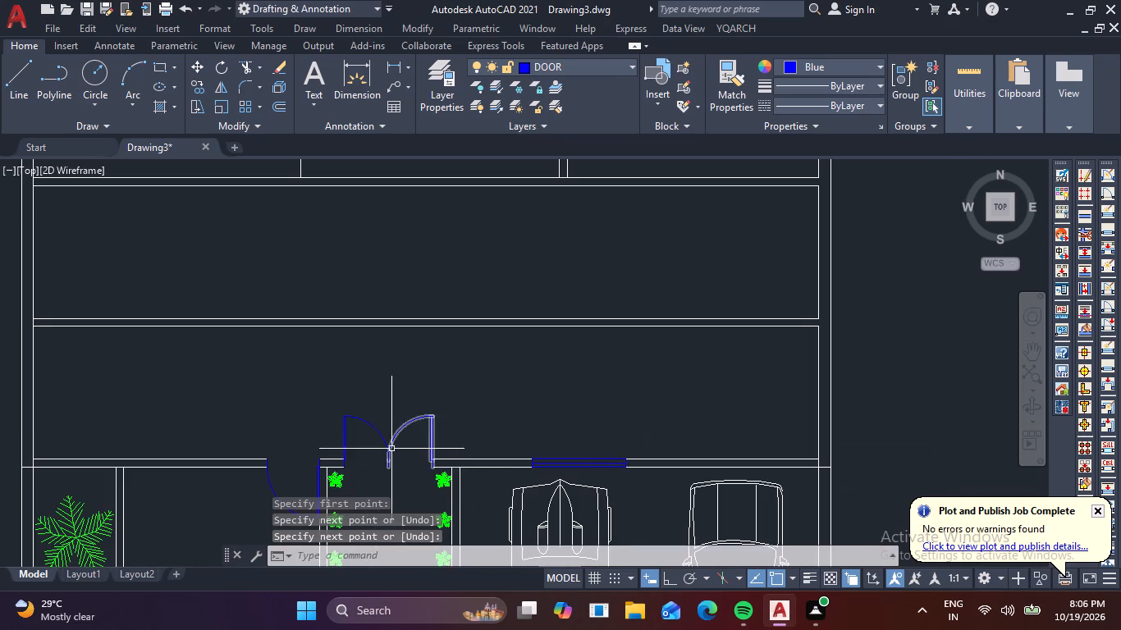
{"action": "middle_click_drag", "start_coordinate": [391, 449], "coordinate": [595, 251]}
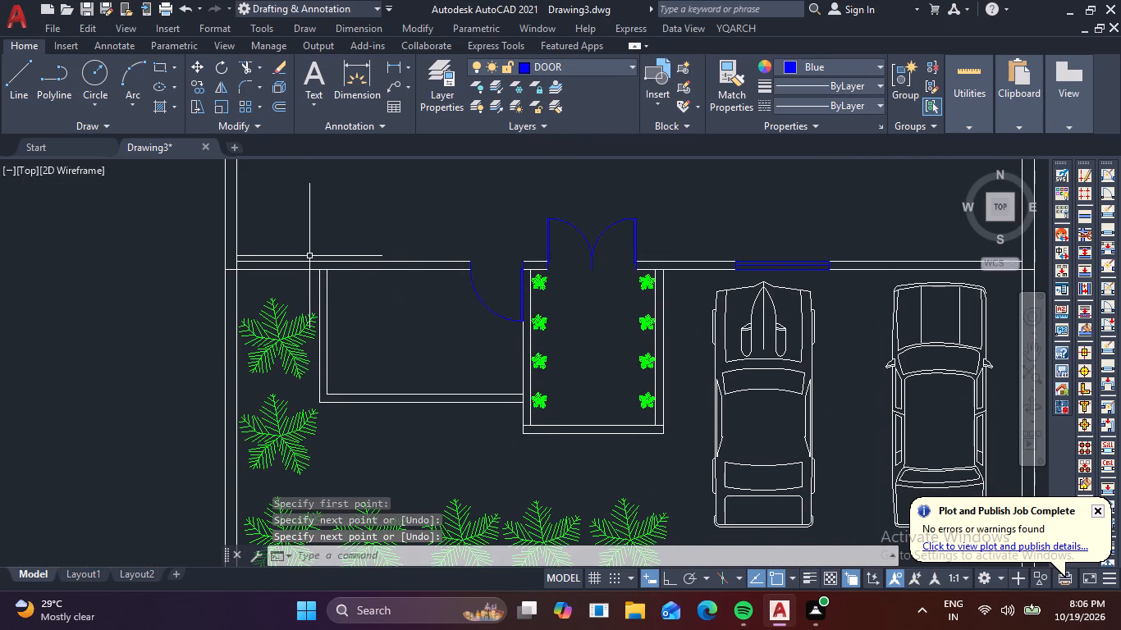
{"action": "middle_click_drag", "start_coordinate": [298, 253], "coordinate": [309, 293]}
{"action": "scroll", "coordinate": [273, 299], "scroll_direction": "up", "scroll_amount": 3}
{"action": "key", "text": "space"}
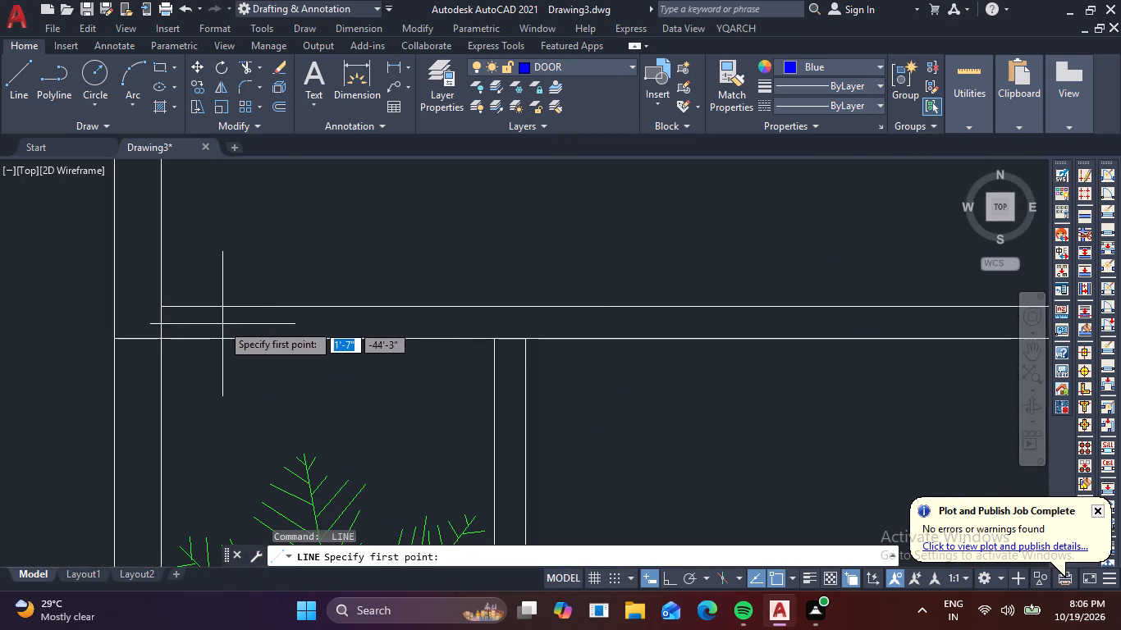
{"action": "left_click", "coordinate": [217, 308]}
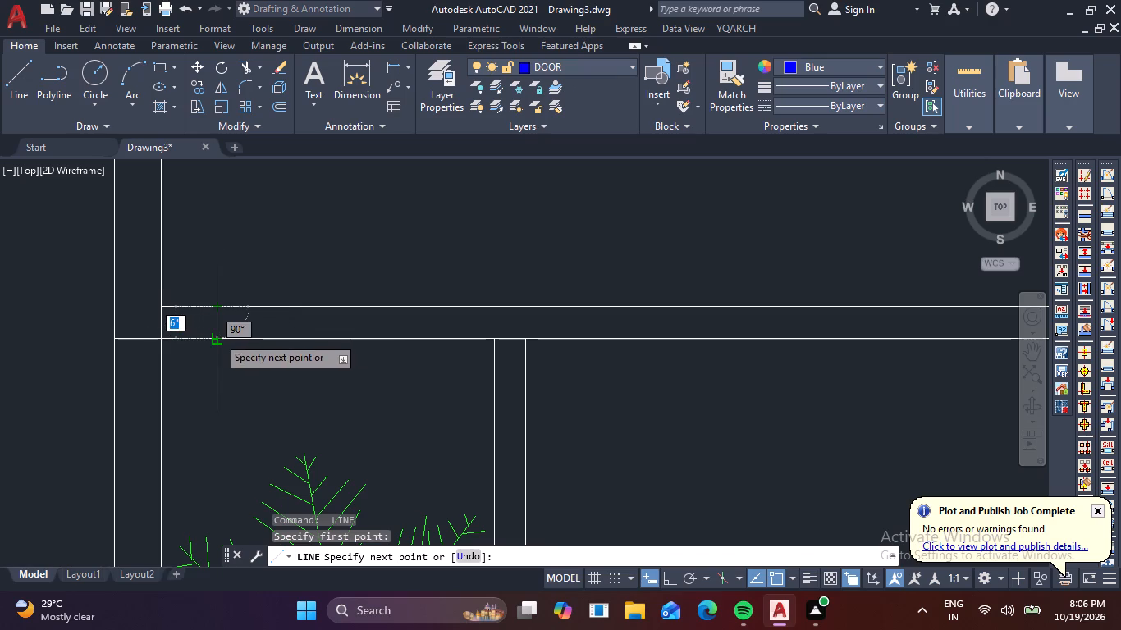
{"action": "left_click", "coordinate": [217, 336]}
{"action": "key", "text": "space"}
{"action": "key", "text": "space"}
{"action": "left_click", "coordinate": [416, 308]}
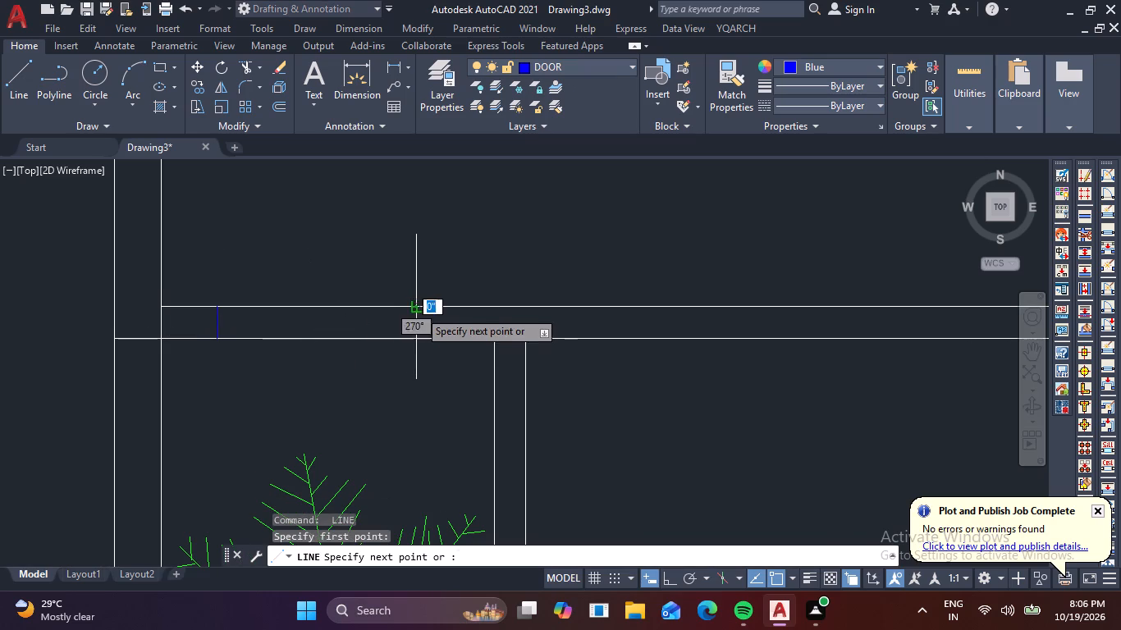
{"action": "left_click", "coordinate": [413, 336]}
{"action": "key", "text": "space"}
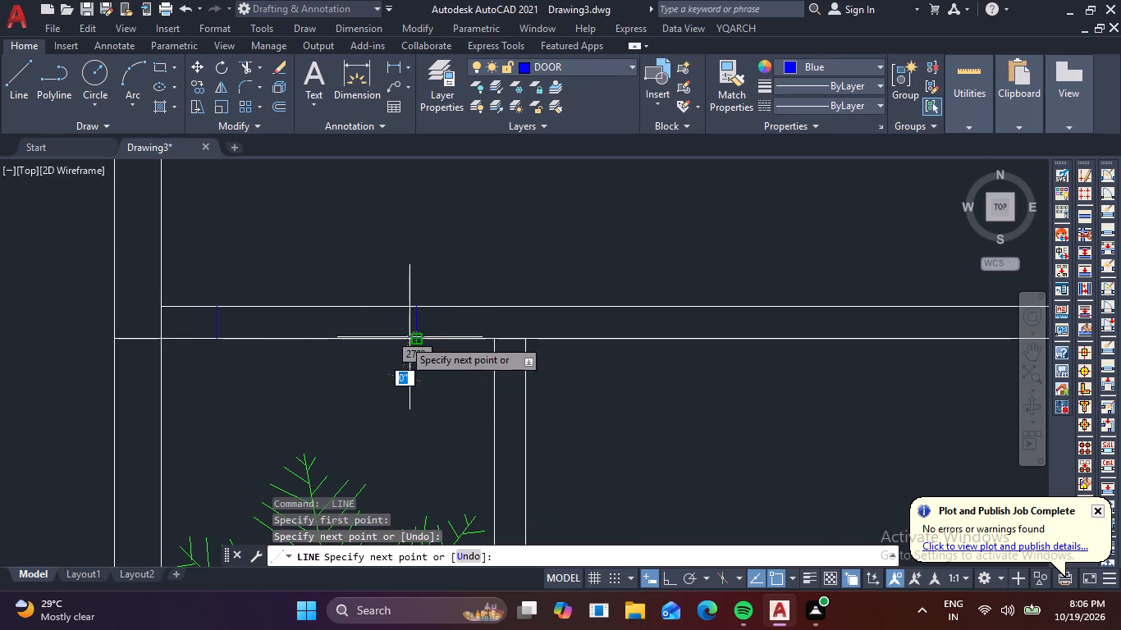
Complete the smaller window with a centre line and two lines along the wall faces between its end lines.
{"action": "key", "text": "space"}
{"action": "left_click", "coordinate": [217, 319]}
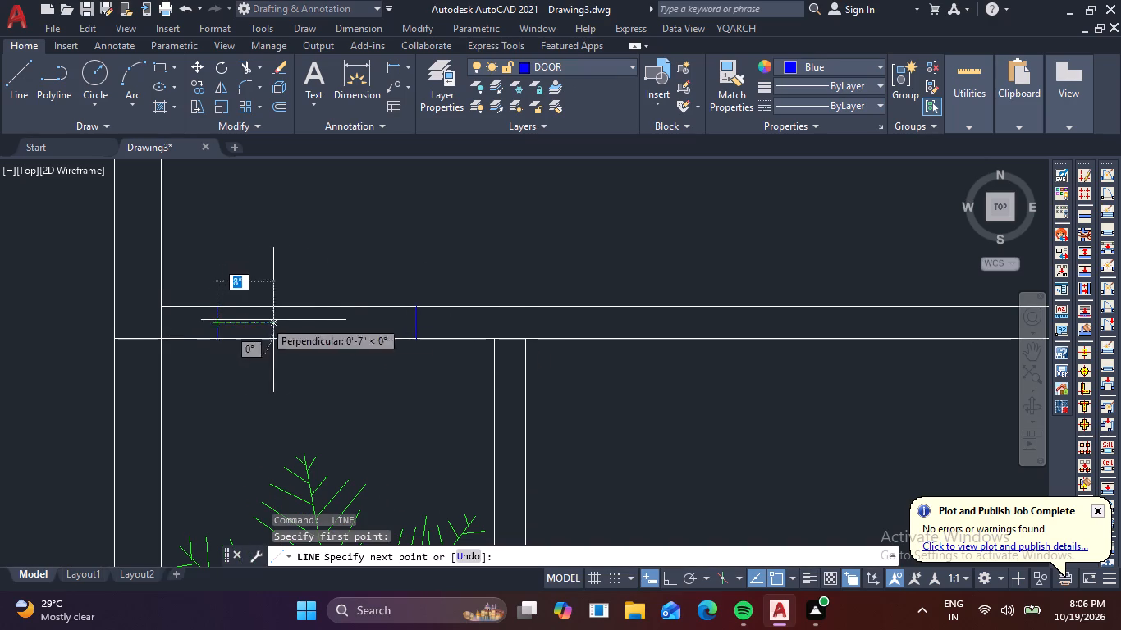
{"action": "left_click", "coordinate": [416, 322]}
{"action": "key", "text": "space"}
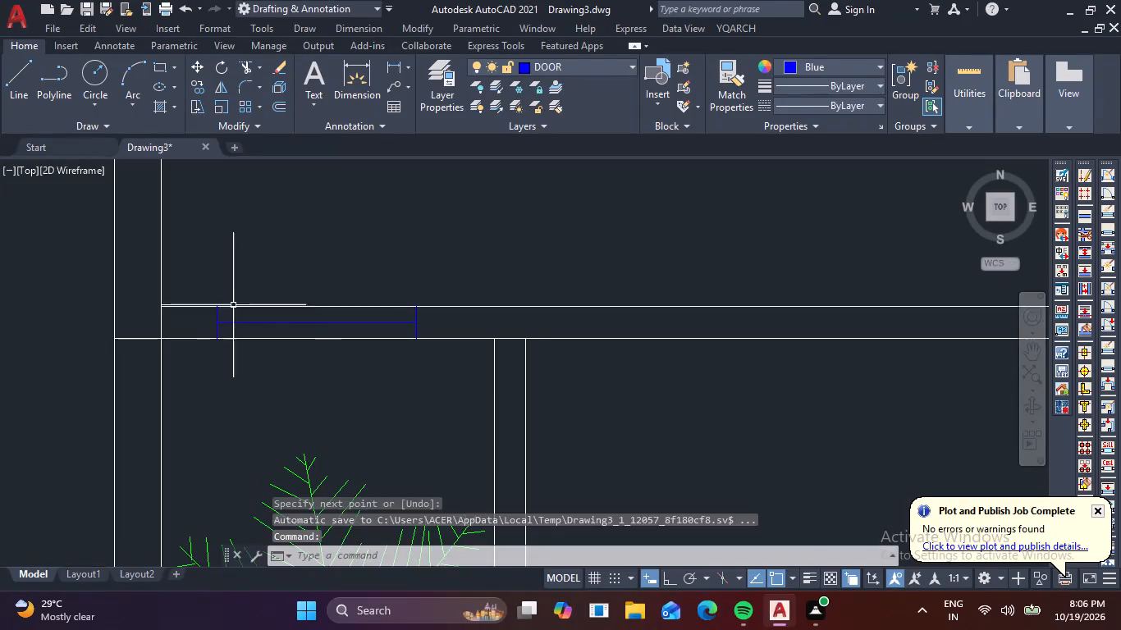
{"action": "key", "text": "space"}
{"action": "left_click", "coordinate": [215, 309]}
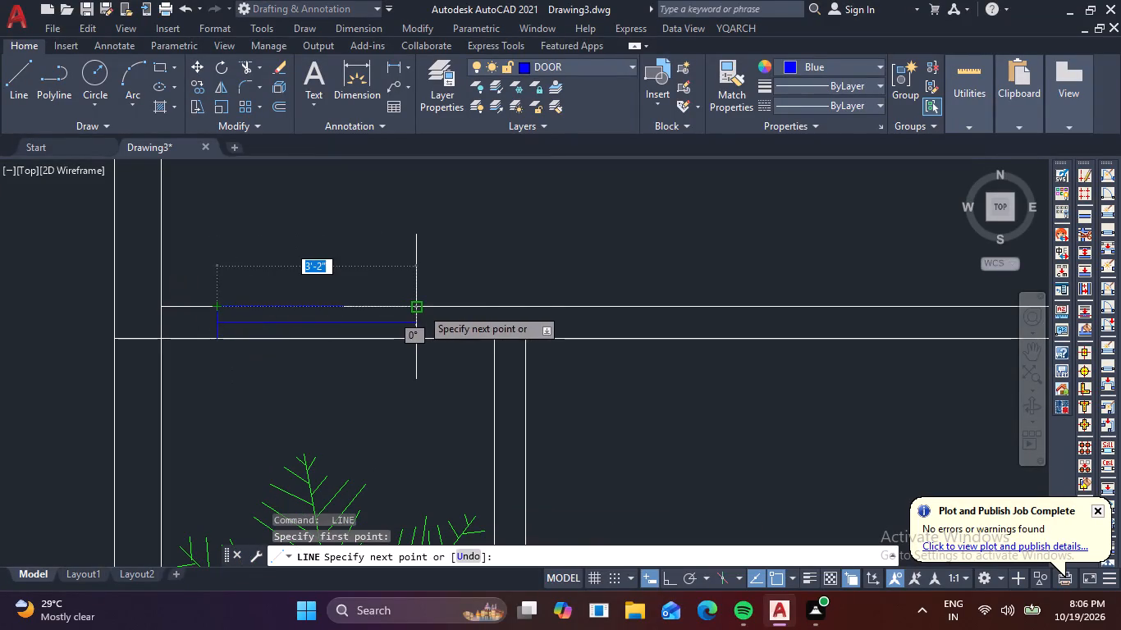
{"action": "left_click", "coordinate": [421, 308]}
{"action": "key", "text": "space"}
{"action": "key", "text": "space"}
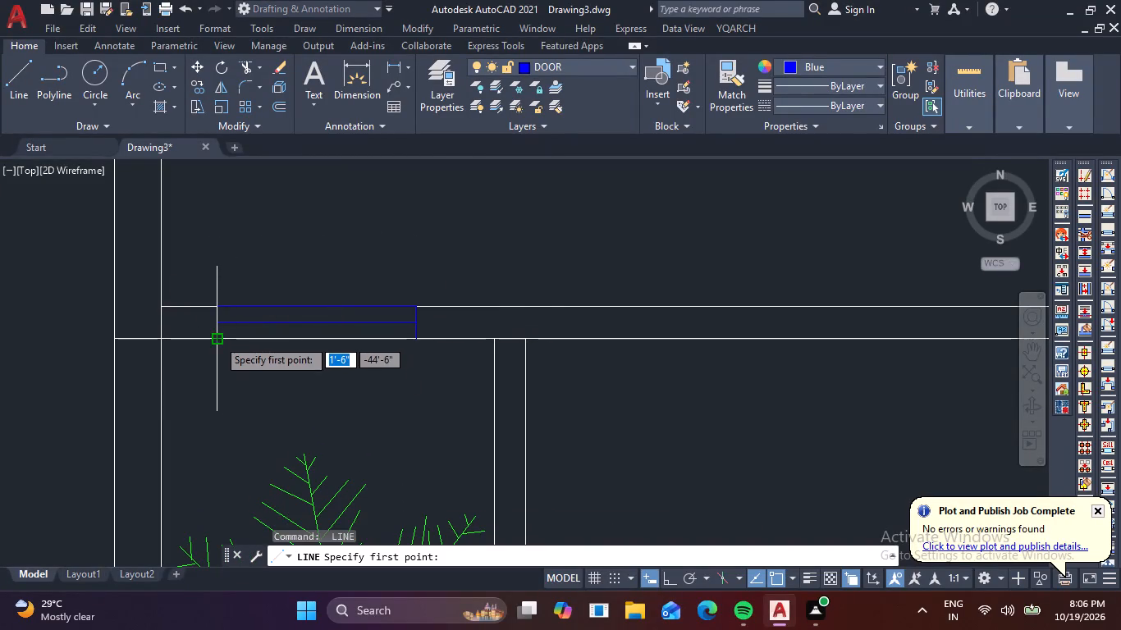
{"action": "left_click", "coordinate": [217, 338]}
{"action": "left_click", "coordinate": [423, 338]}
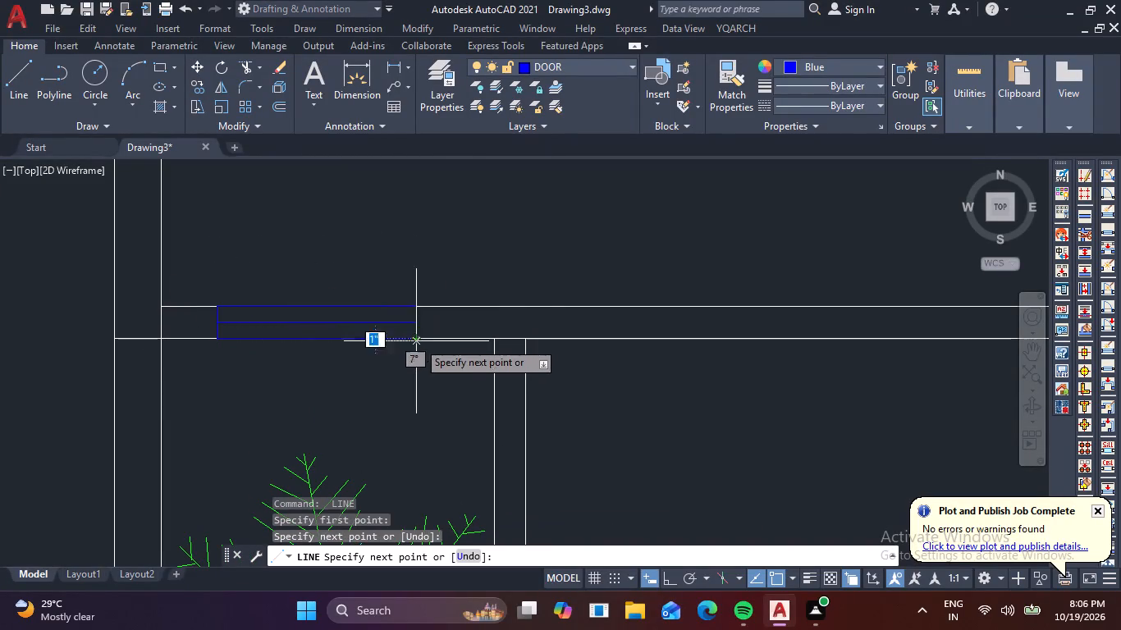
{"action": "key", "text": "space"}
Copy the 6' window from its upper-left corner onto the bottom wall of the small room beside the planted entrance.
{"action": "scroll", "coordinate": [456, 395], "scroll_direction": "down", "scroll_amount": 2}
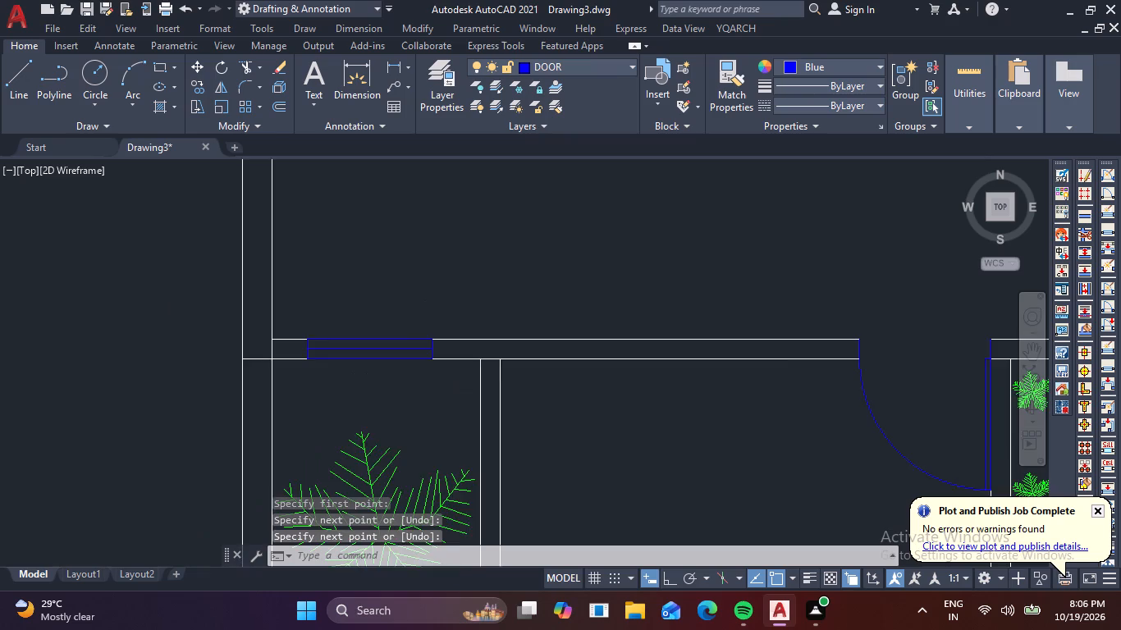
{"action": "scroll", "coordinate": [534, 411], "scroll_direction": "down", "scroll_amount": 2}
{"action": "middle_click_drag", "start_coordinate": [578, 424], "coordinate": [461, 401]}
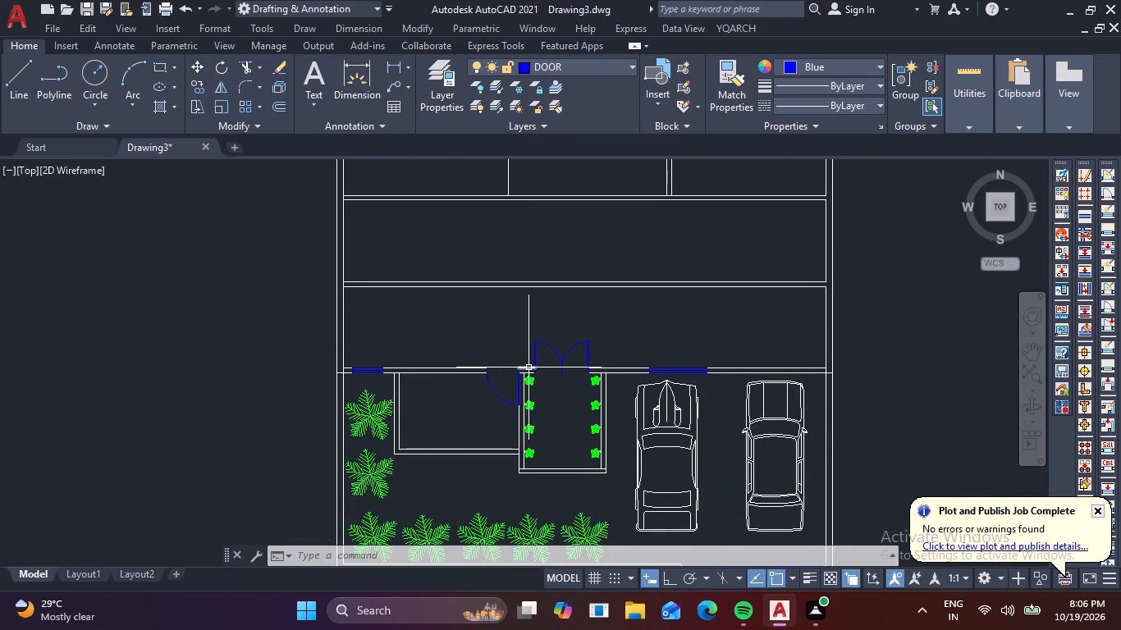
{"action": "middle_click_drag", "start_coordinate": [647, 352], "coordinate": [452, 291]}
{"action": "scroll", "coordinate": [469, 302], "scroll_direction": "up", "scroll_amount": 2}
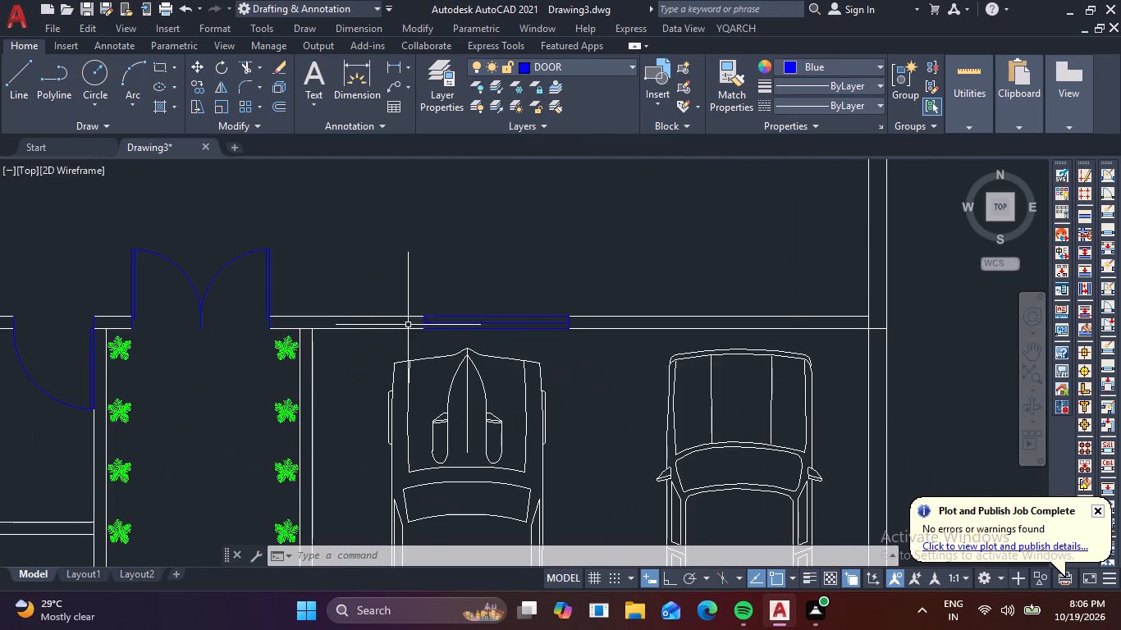
{"action": "left_click", "coordinate": [409, 297]}
{"action": "left_click", "coordinate": [596, 345]}
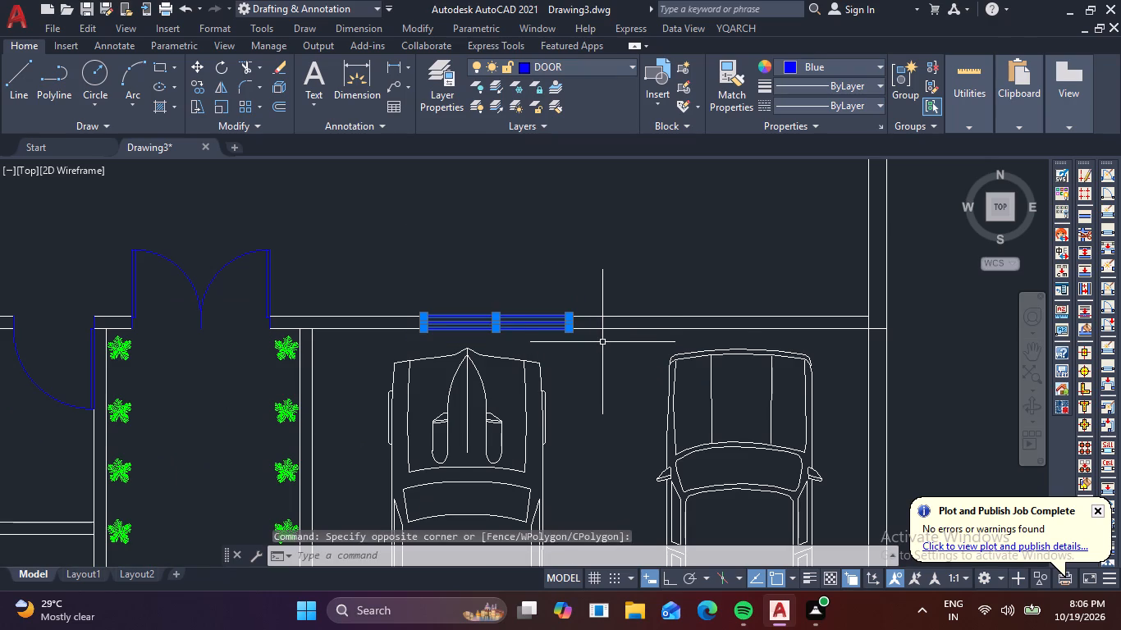
{"action": "type", "text": "CO"}
{"action": "key", "text": "space"}
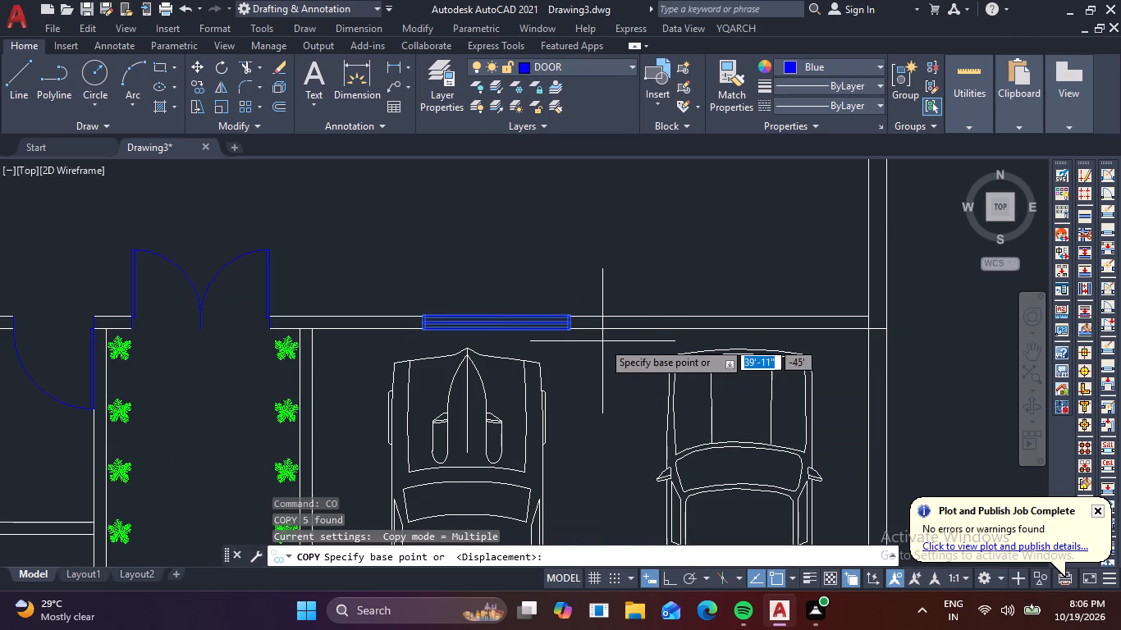
{"action": "scroll", "coordinate": [381, 322], "scroll_direction": "up", "scroll_amount": 2}
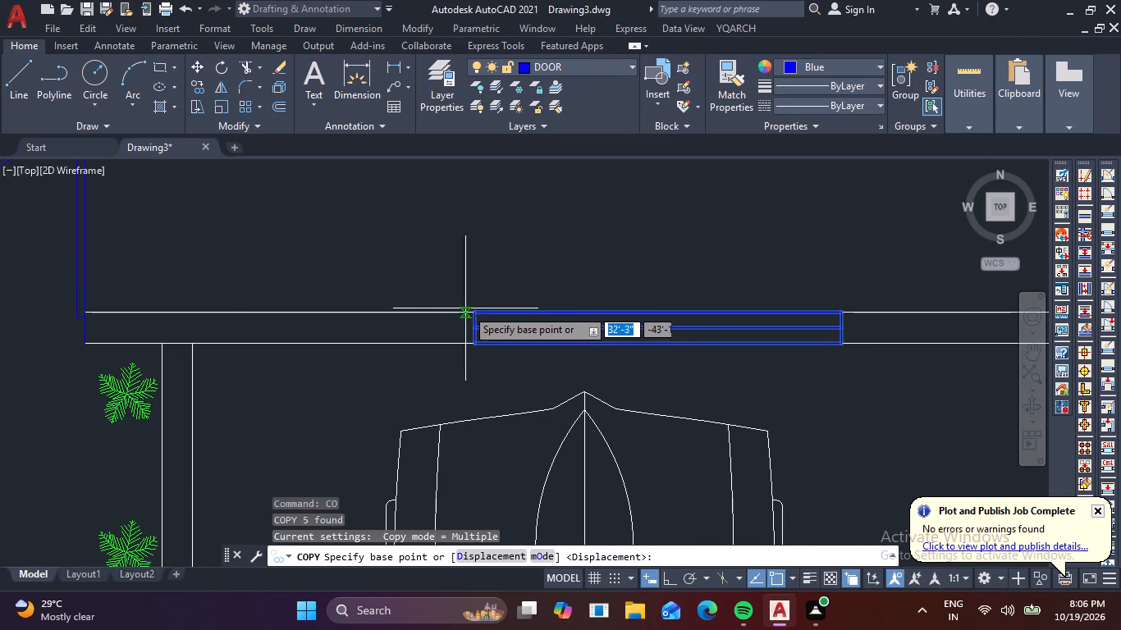
{"action": "left_click", "coordinate": [479, 309]}
{"action": "scroll", "coordinate": [294, 431], "scroll_direction": "down", "scroll_amount": 2}
{"action": "middle_click_drag", "start_coordinate": [279, 448], "coordinate": [676, 253]}
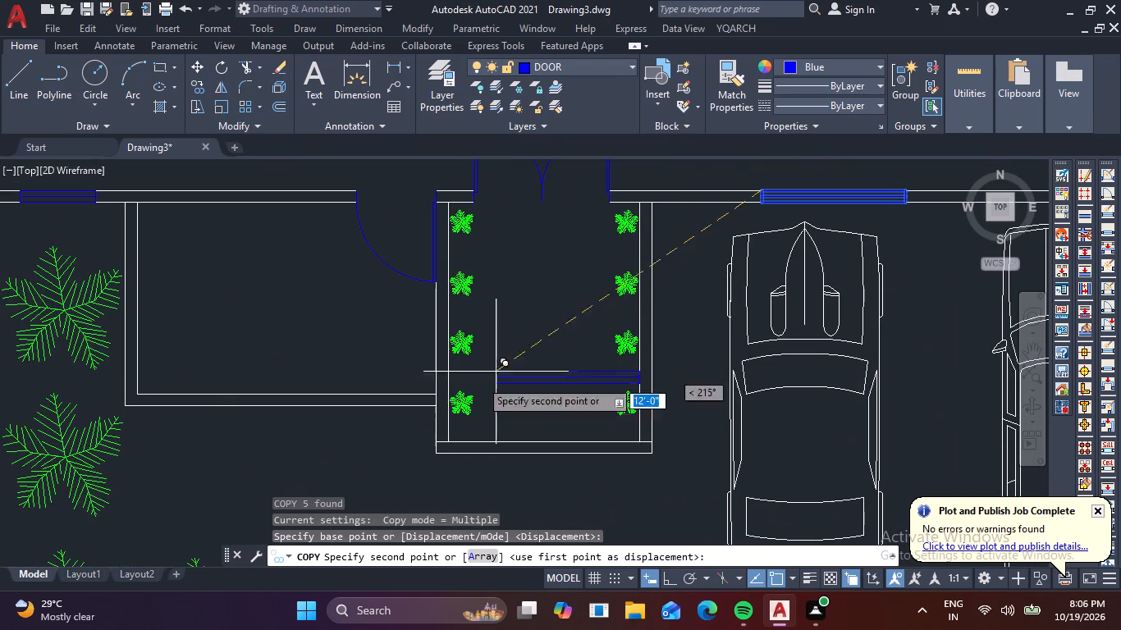
{"action": "scroll", "coordinate": [172, 399], "scroll_direction": "up", "scroll_amount": 2}
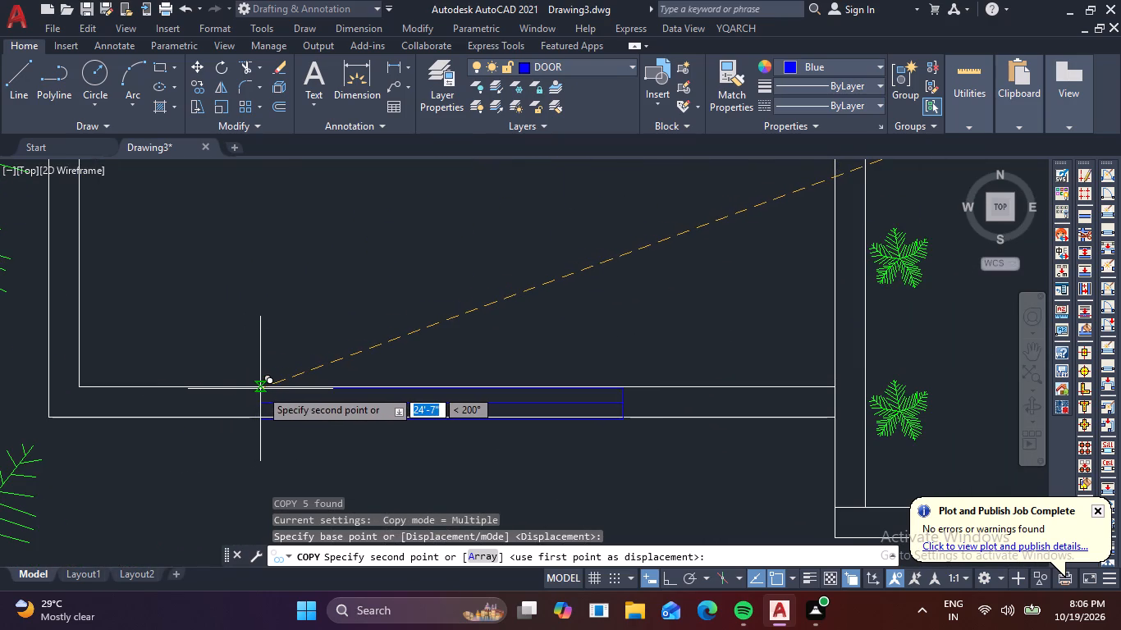
{"action": "left_click", "coordinate": [260, 389]}
Place another copy of the 6' window in the empty space outside the right outer wall, beside the right-hand rooms.
{"action": "scroll", "coordinate": [264, 443], "scroll_direction": "down", "scroll_amount": 3}
{"action": "middle_click_drag", "start_coordinate": [613, 283], "coordinate": [510, 417]}
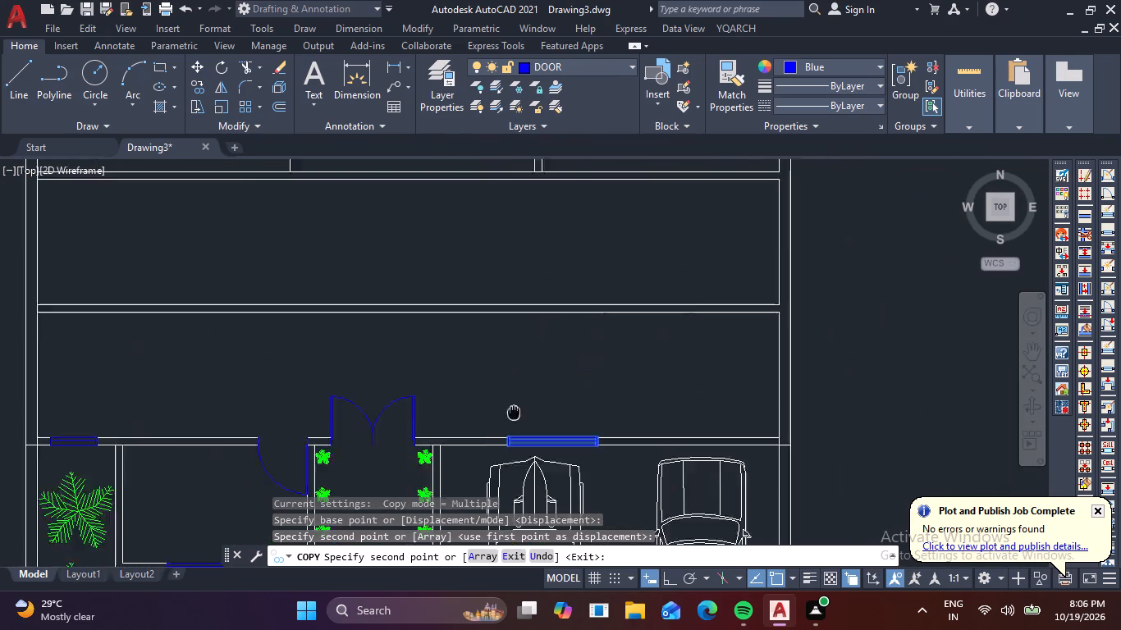
{"action": "middle_click_drag", "start_coordinate": [510, 417], "coordinate": [460, 457]}
{"action": "scroll", "coordinate": [469, 420], "scroll_direction": "down", "scroll_amount": 2}
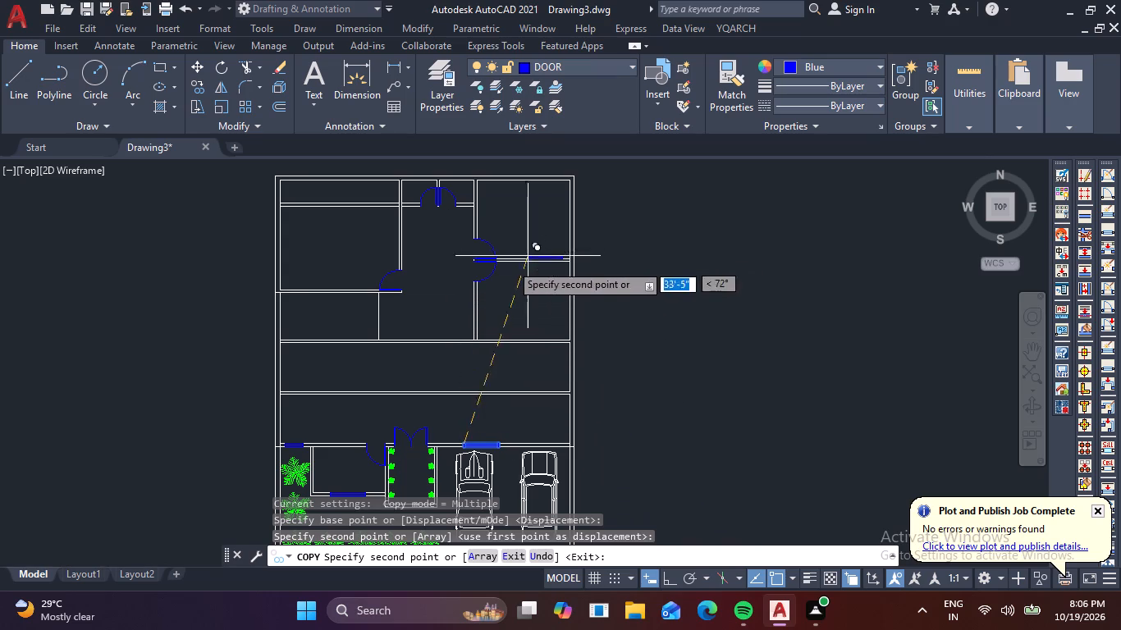
{"action": "left_click", "coordinate": [613, 282]}
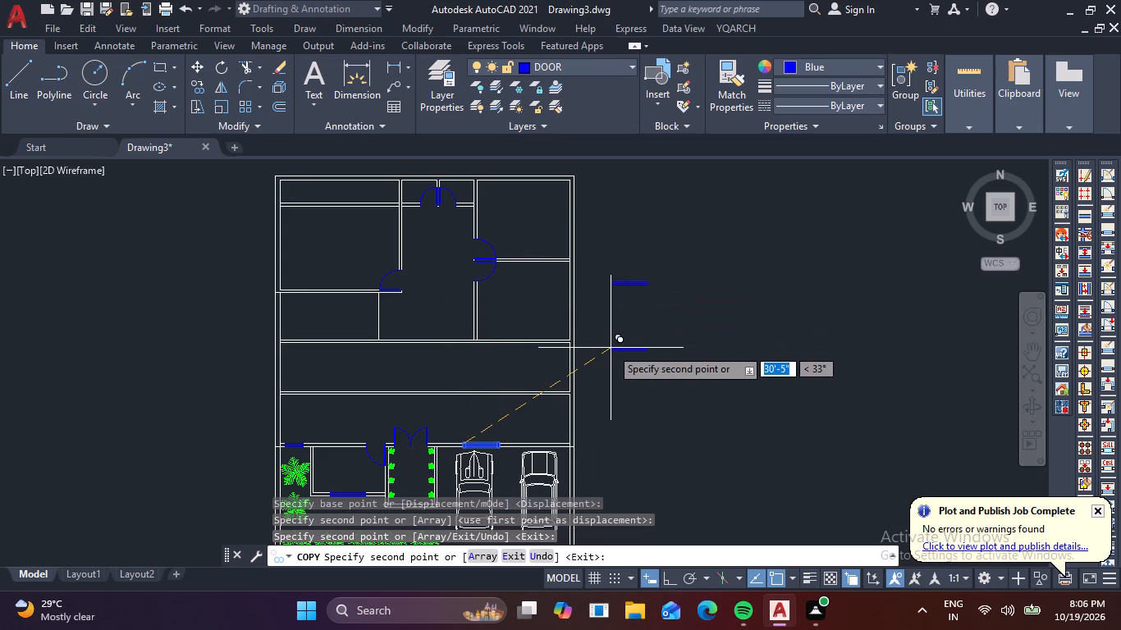
{"action": "key", "text": "Escape"}
Rotate the loose 6' window copy outside the right outer wall by 90° so it stands vertical.
{"action": "scroll", "coordinate": [606, 272], "scroll_direction": "up", "scroll_amount": 2}
{"action": "left_click", "coordinate": [603, 267]}
{"action": "left_click", "coordinate": [742, 318]}
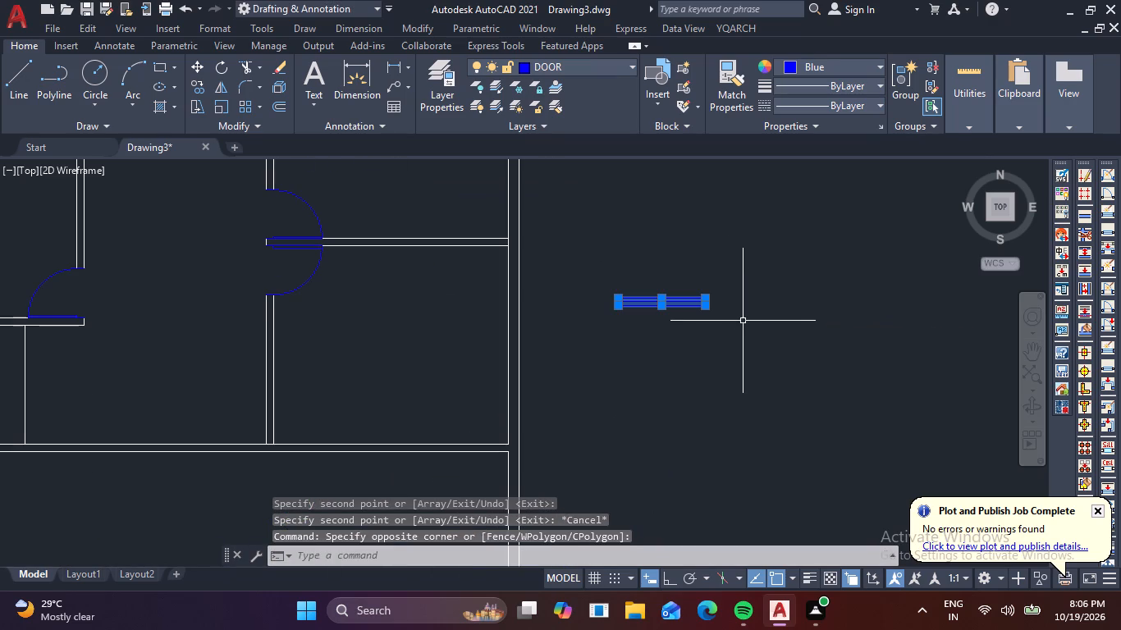
{"action": "type", "text": "RO"}
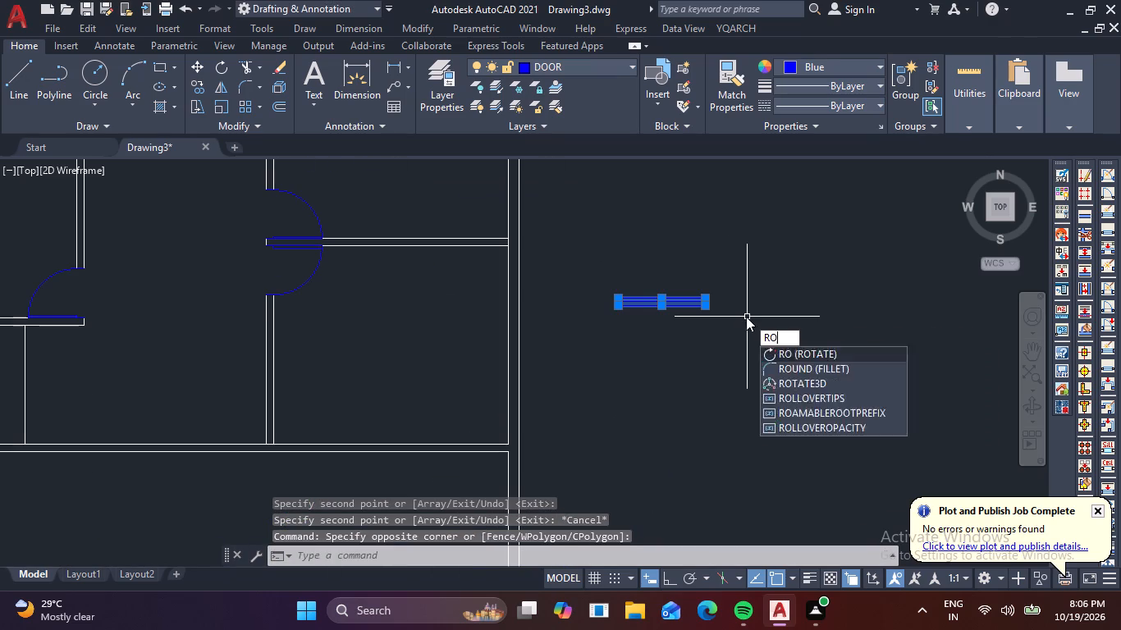
{"action": "key", "text": "space"}
{"action": "left_click", "coordinate": [612, 327]}
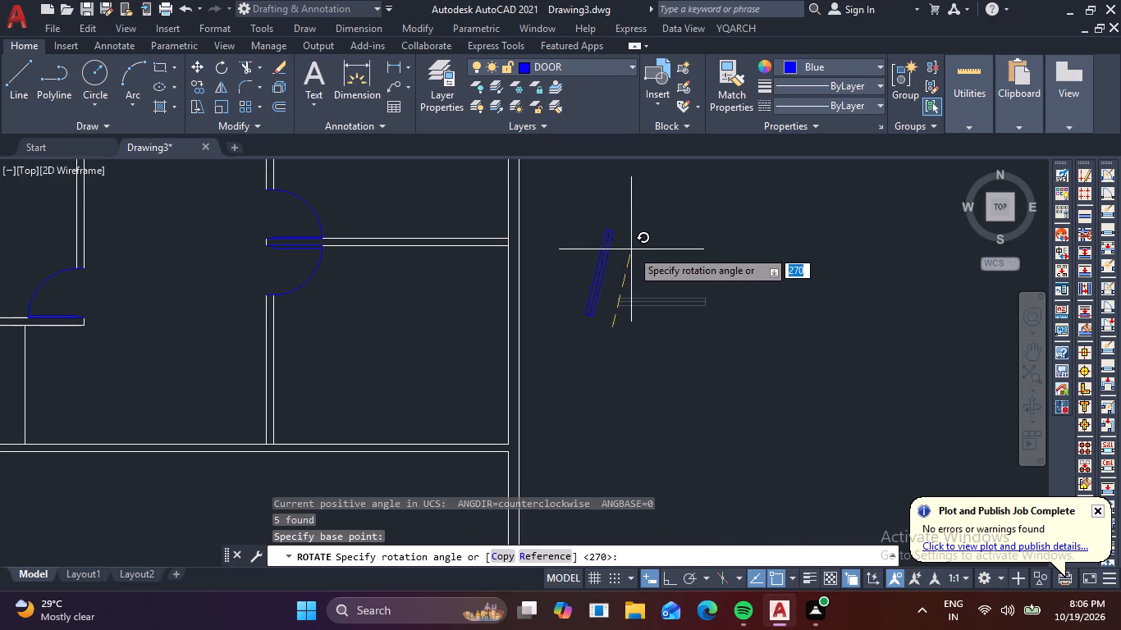
{"action": "key", "text": "F8"}
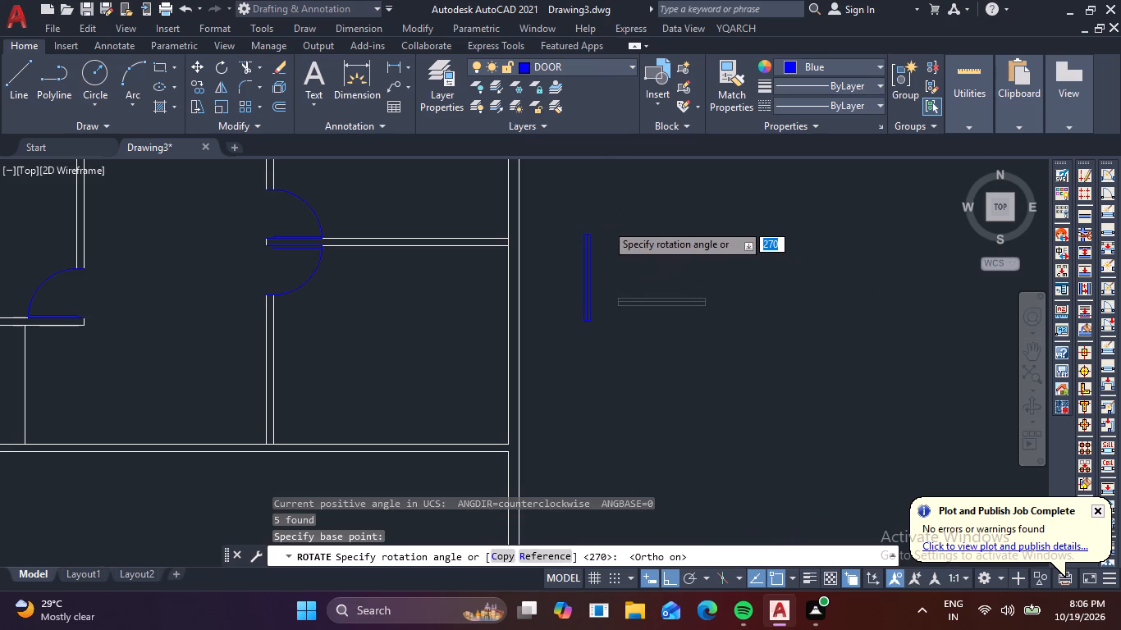
{"action": "left_click", "coordinate": [606, 204]}
Copy the vertical window from its upper-left corner into the vertical partition just below the paired doors of the right-hand rooms.
{"action": "left_click", "coordinate": [574, 209]}
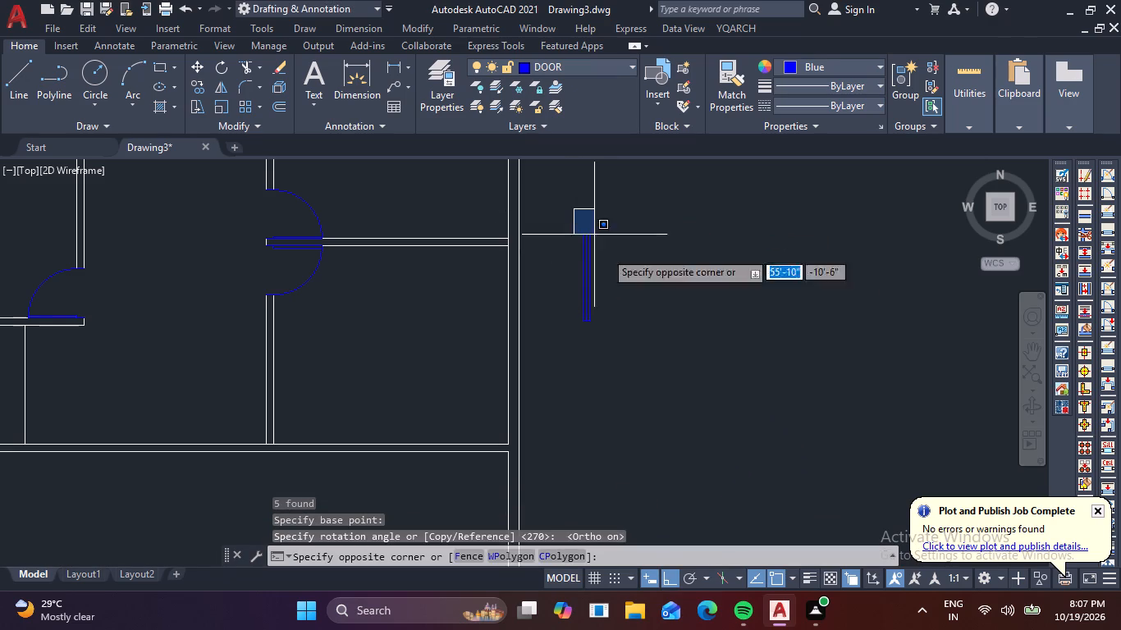
{"action": "left_click", "coordinate": [708, 390]}
{"action": "type", "text": "CO"}
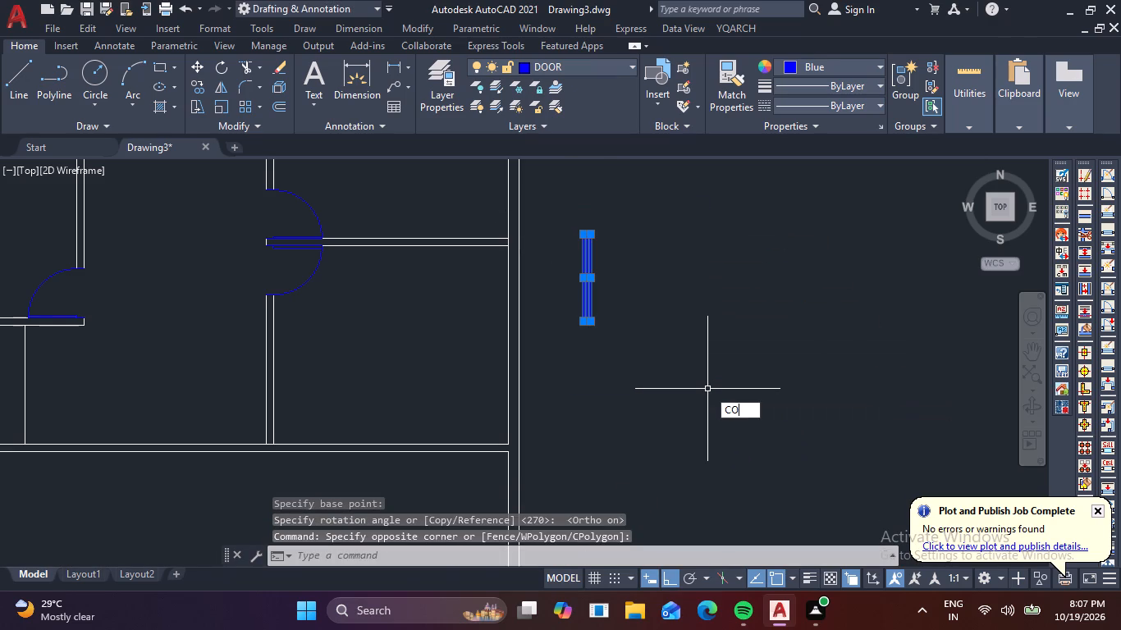
{"action": "key", "text": "space"}
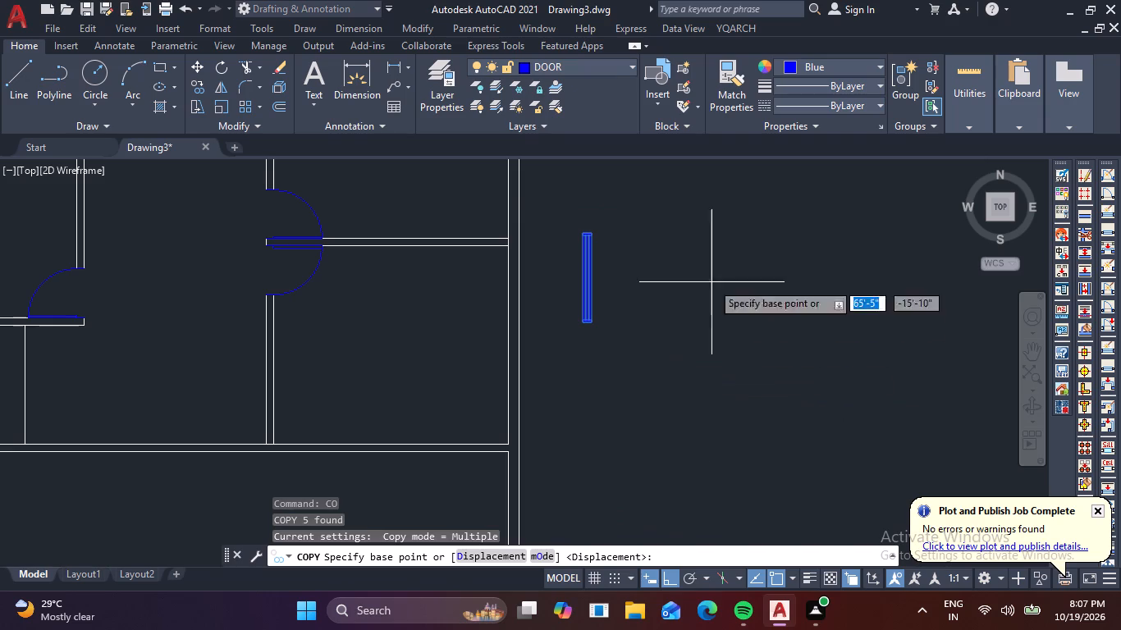
{"action": "scroll", "coordinate": [598, 232], "scroll_direction": "up", "scroll_amount": 3}
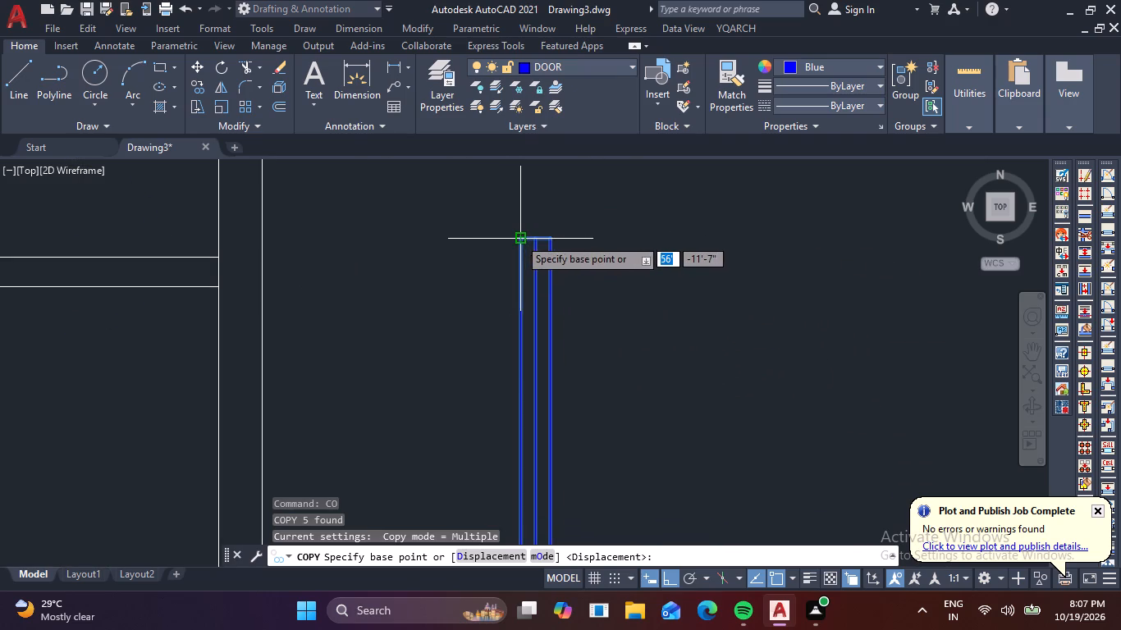
{"action": "left_click", "coordinate": [519, 238]}
{"action": "scroll", "coordinate": [457, 348], "scroll_direction": "down", "scroll_amount": 2}
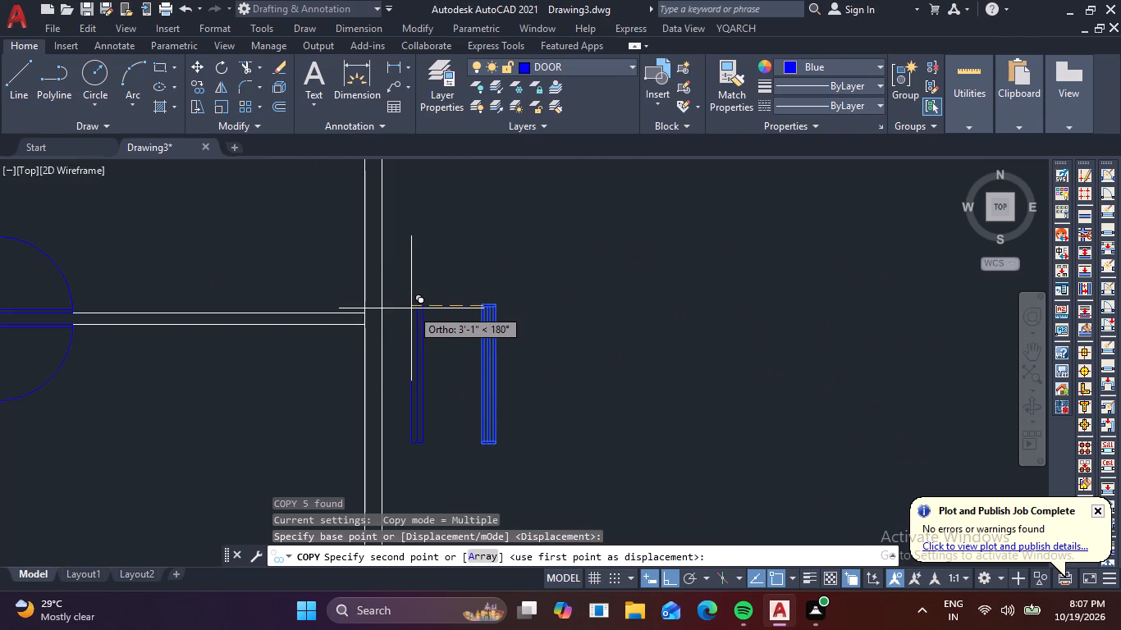
{"action": "key", "text": "F8"}
{"action": "scroll", "coordinate": [414, 311], "scroll_direction": "down", "scroll_amount": 2}
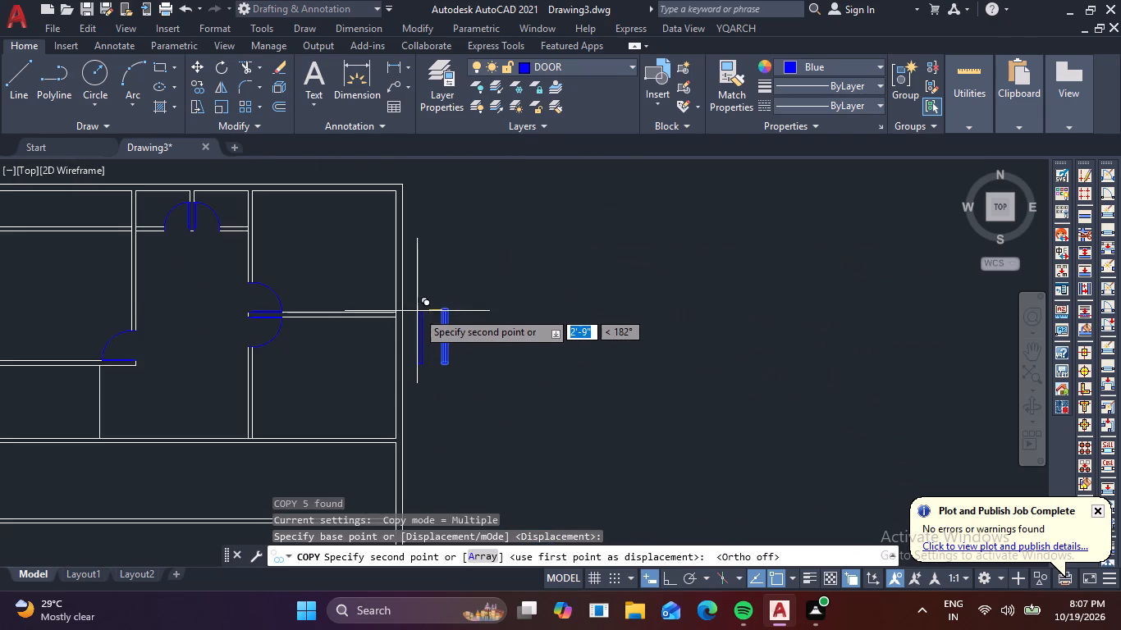
{"action": "middle_click_drag", "start_coordinate": [428, 319], "coordinate": [641, 300]}
{"action": "scroll", "coordinate": [474, 356], "scroll_direction": "up", "scroll_amount": 3}
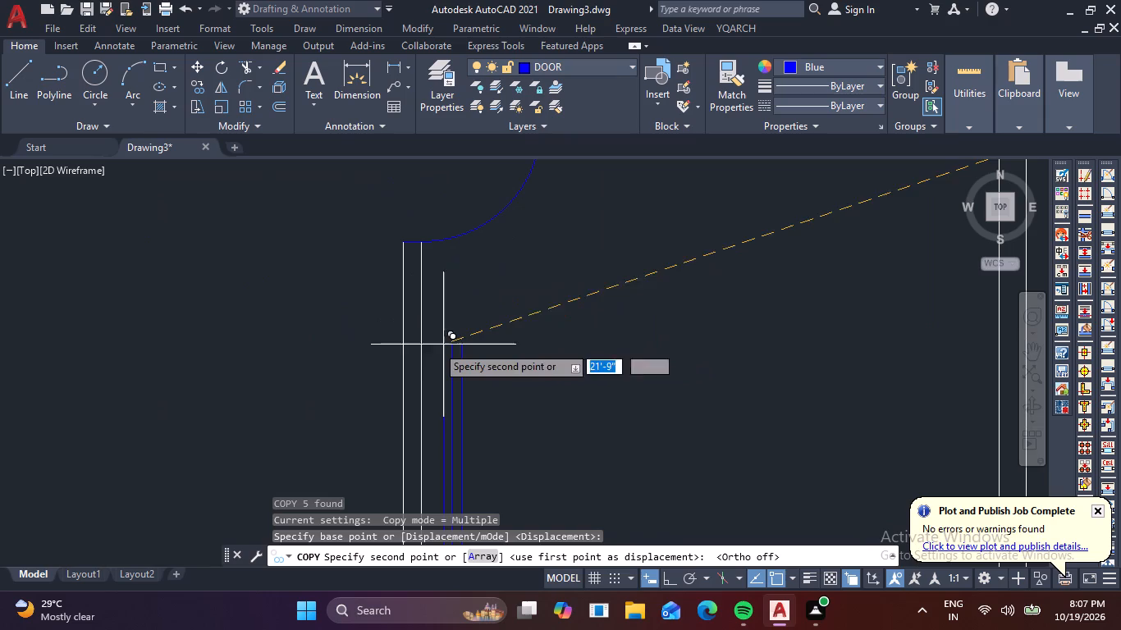
{"action": "left_click", "coordinate": [403, 324]}
Place another copy of the vertical window in the partition between the upper-left room and the central hall, above its door.
{"action": "scroll", "coordinate": [490, 281], "scroll_direction": "down", "scroll_amount": 2}
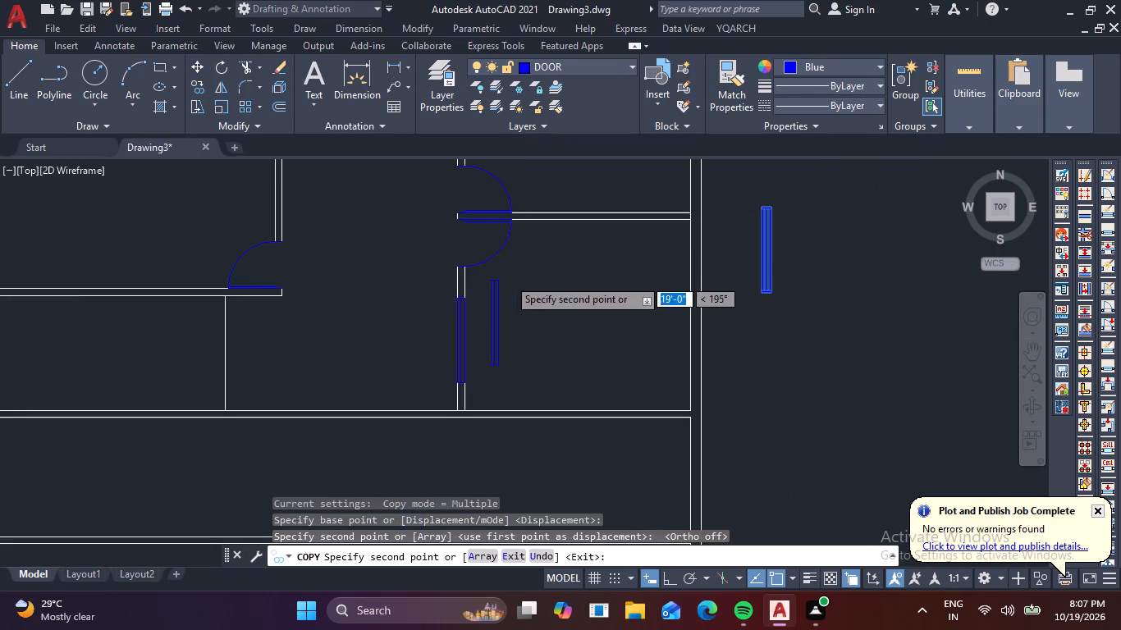
{"action": "middle_click_drag", "start_coordinate": [554, 287], "coordinate": [586, 422]}
{"action": "middle_click_drag", "start_coordinate": [431, 290], "coordinate": [438, 303]}
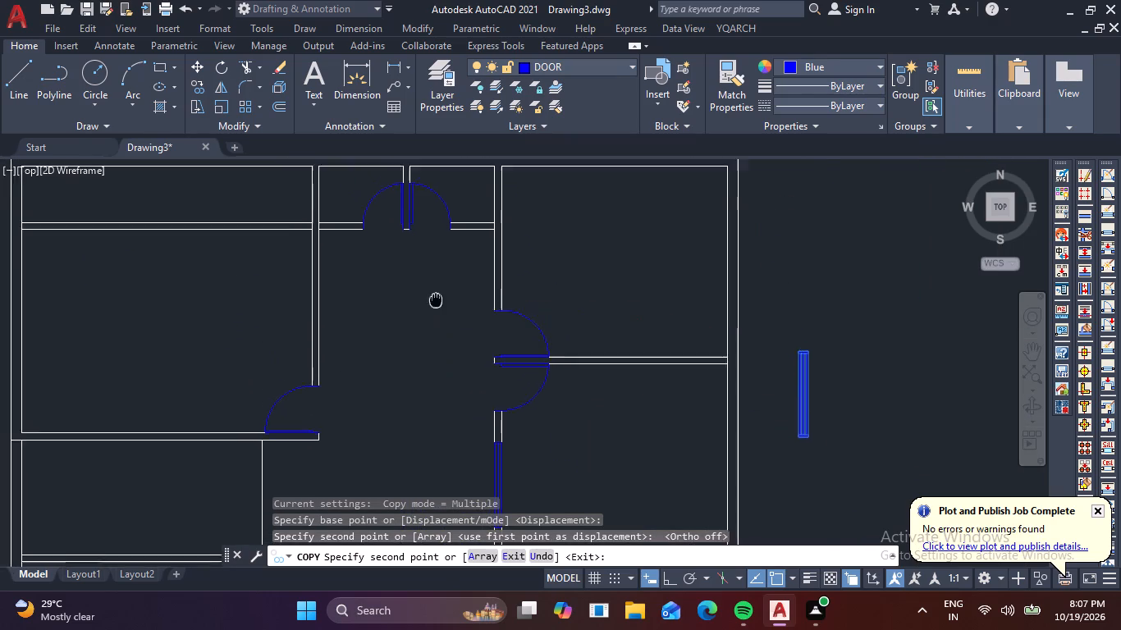
{"action": "middle_click_drag", "start_coordinate": [438, 303], "coordinate": [435, 352]}
{"action": "scroll", "coordinate": [484, 306], "scroll_direction": "up", "scroll_amount": 2}
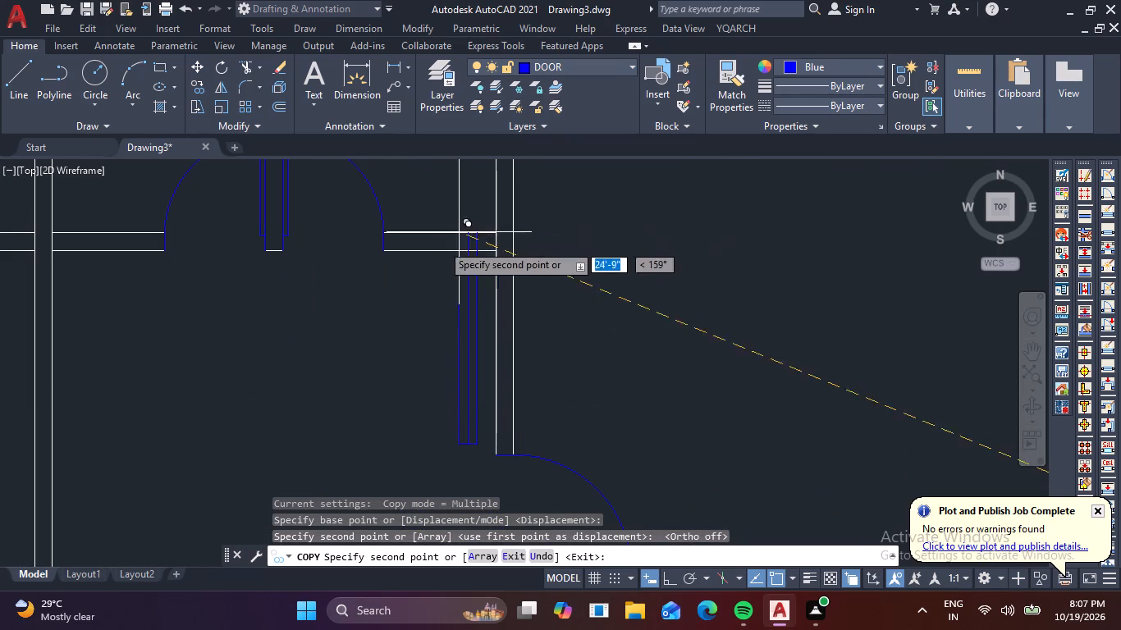
{"action": "scroll", "coordinate": [386, 299], "scroll_direction": "down", "scroll_amount": 2}
{"action": "middle_click_drag", "start_coordinate": [359, 331], "coordinate": [432, 313]}
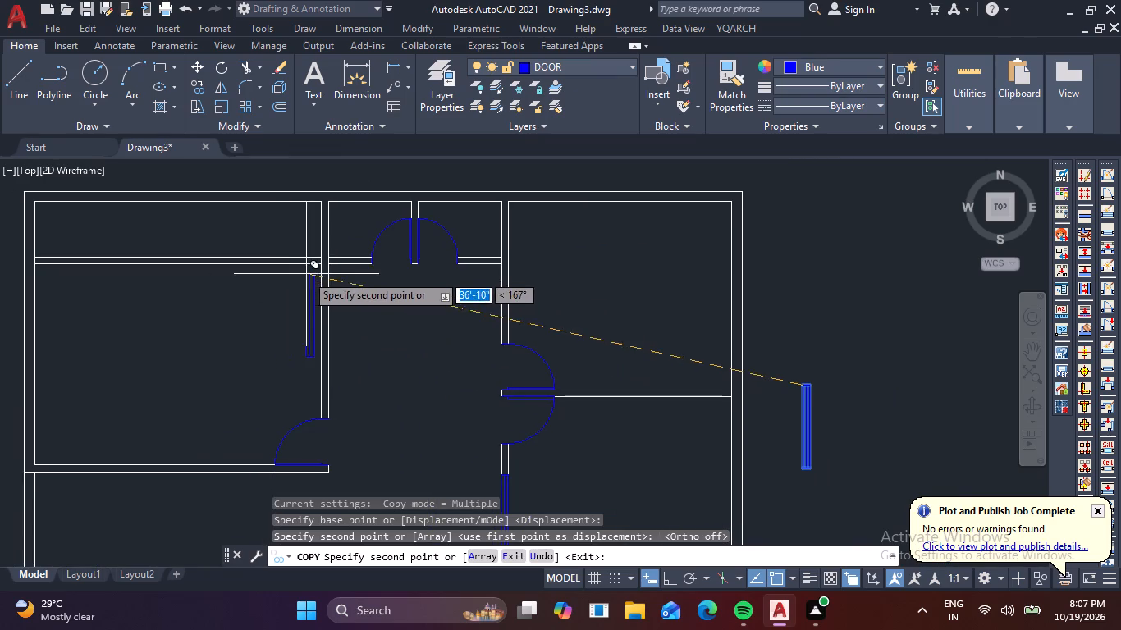
{"action": "scroll", "coordinate": [323, 286], "scroll_direction": "up", "scroll_amount": 2}
{"action": "left_click", "coordinate": [305, 285]}
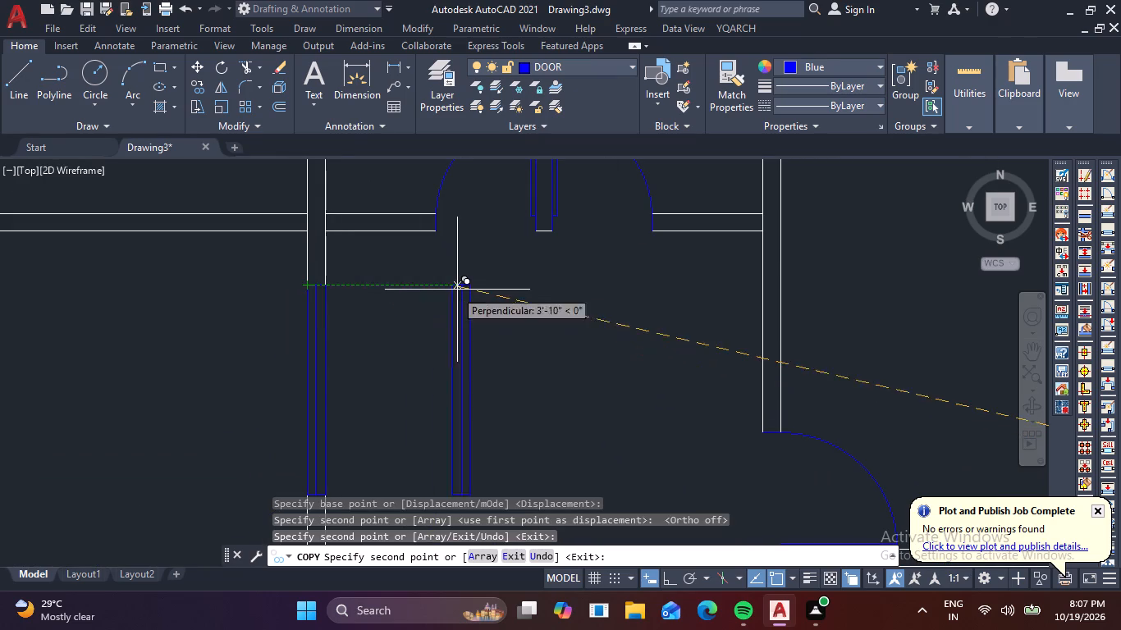
{"action": "key", "text": "Escape"}
{"action": "key", "text": "Escape"}
Stretch the lower end of the spare vertical window upward by 3'-0" to its midpoint.
{"action": "scroll", "coordinate": [513, 299], "scroll_direction": "down", "scroll_amount": 1}
{"action": "middle_click_drag", "start_coordinate": [538, 333], "coordinate": [280, 294]}
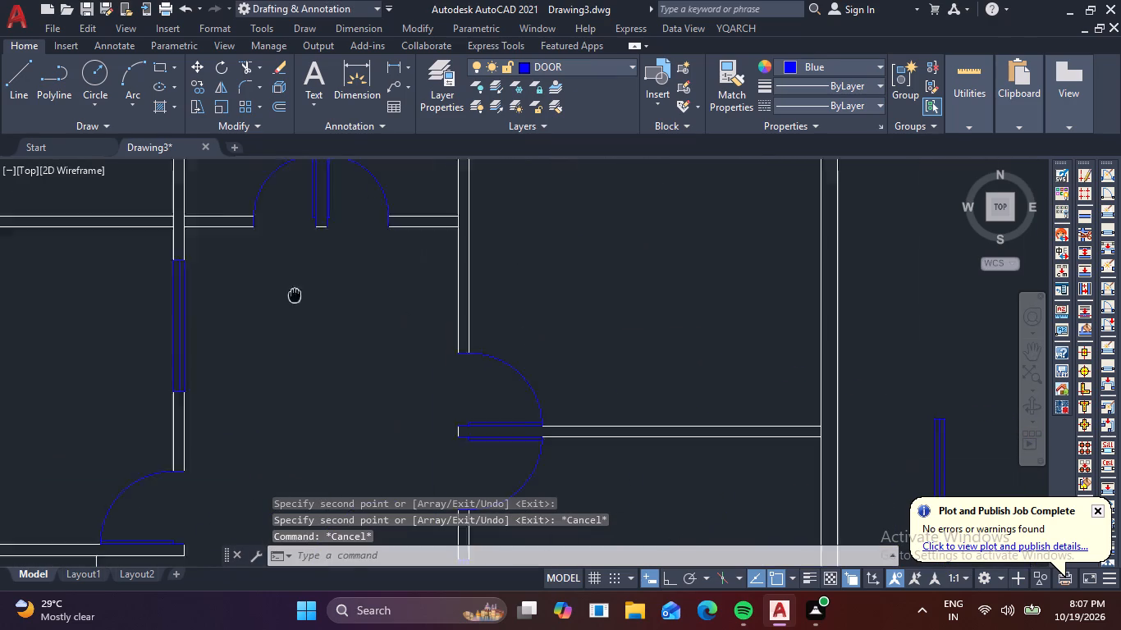
{"action": "middle_click_drag", "start_coordinate": [280, 294], "coordinate": [210, 288]}
{"action": "middle_click_drag", "start_coordinate": [549, 336], "coordinate": [247, 212]}
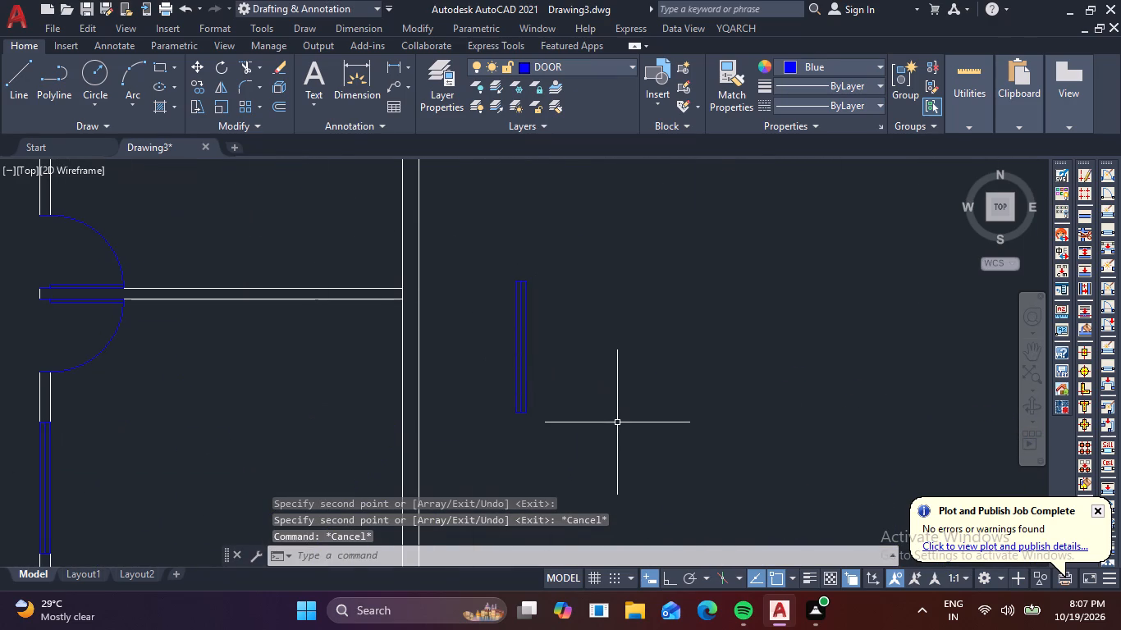
{"action": "type", "text": "S"}
{"action": "key", "text": "space"}
{"action": "left_click_drag", "start_coordinate": [596, 440], "coordinate": [558, 422]}
{"action": "left_click", "coordinate": [464, 343]}
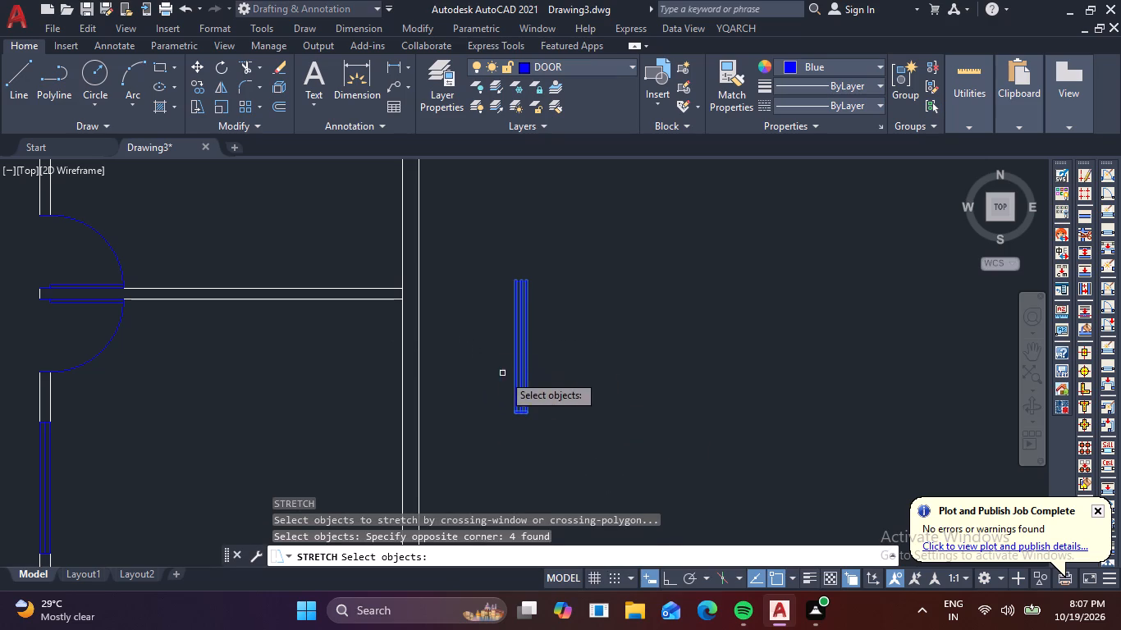
{"action": "key", "text": "space"}
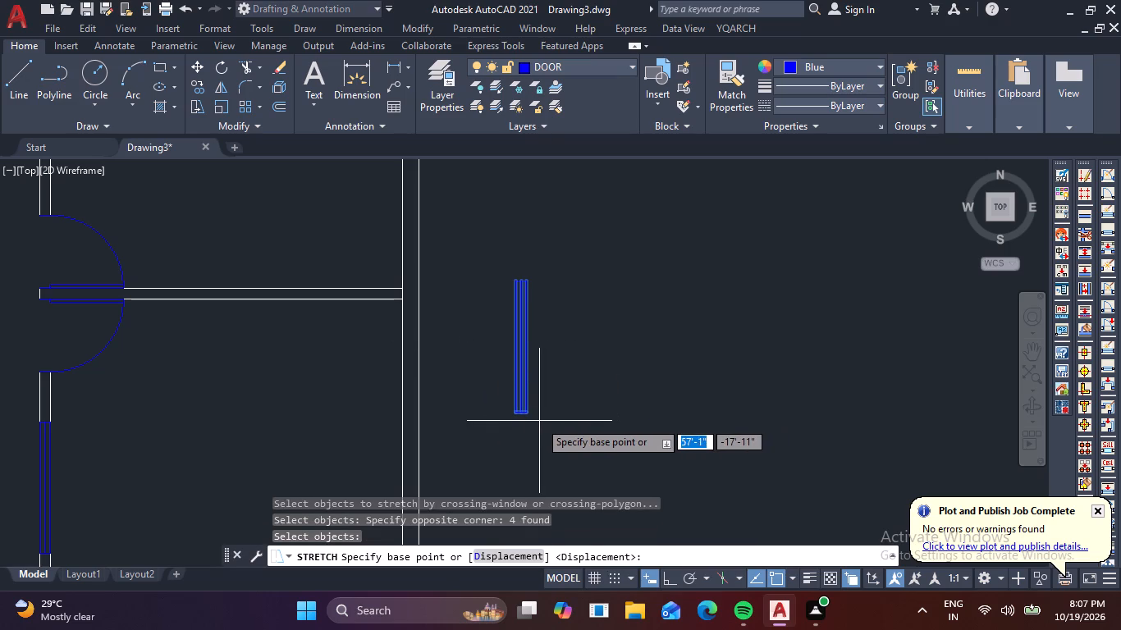
{"action": "scroll", "coordinate": [538, 419], "scroll_direction": "up", "scroll_amount": 1}
{"action": "left_click", "coordinate": [517, 412]}
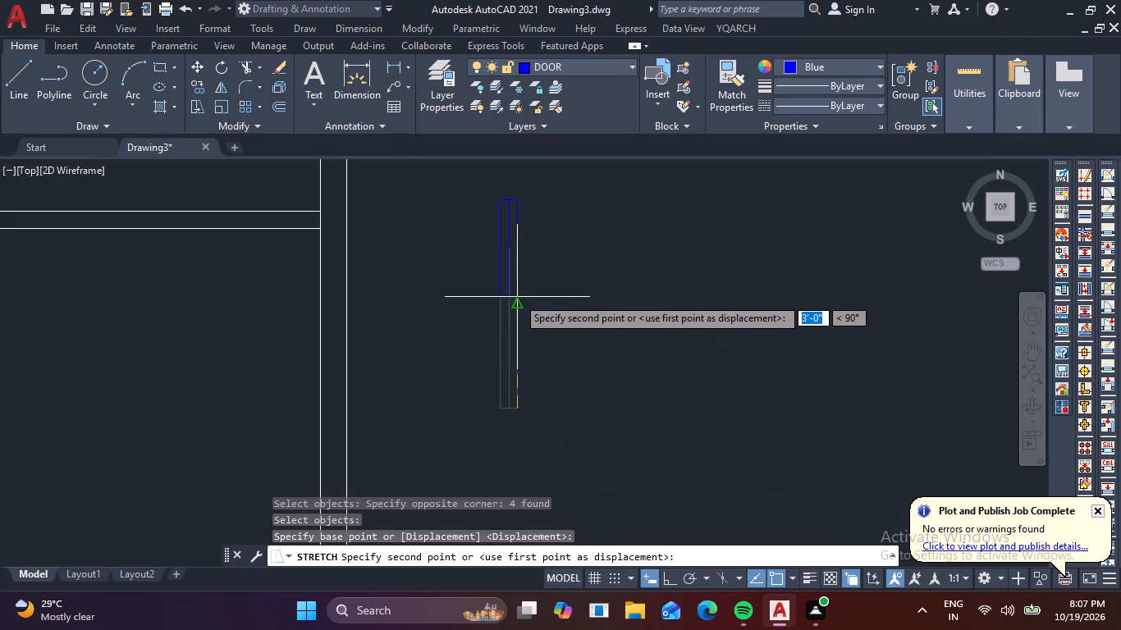
{"action": "key", "text": "F8"}
{"action": "left_click", "coordinate": [522, 308]}
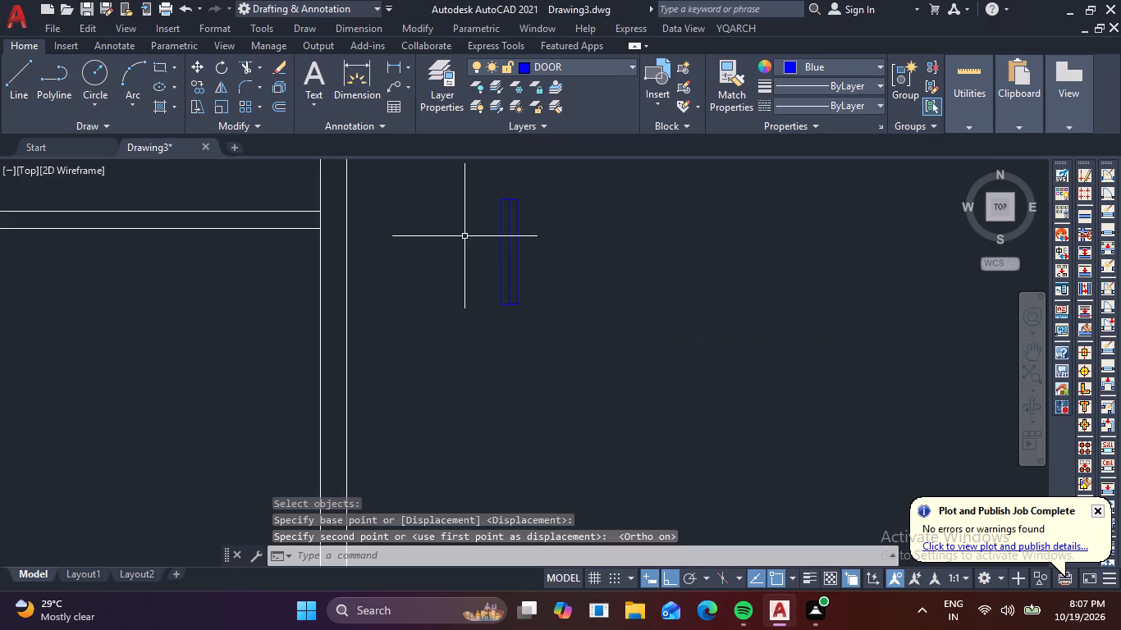
Move the shortened window by its upper-left corner into the upper-right room's vertical partition, above that room's door.
{"action": "left_click_drag", "start_coordinate": [468, 174], "coordinate": [505, 212]}
{"action": "left_click", "coordinate": [606, 338]}
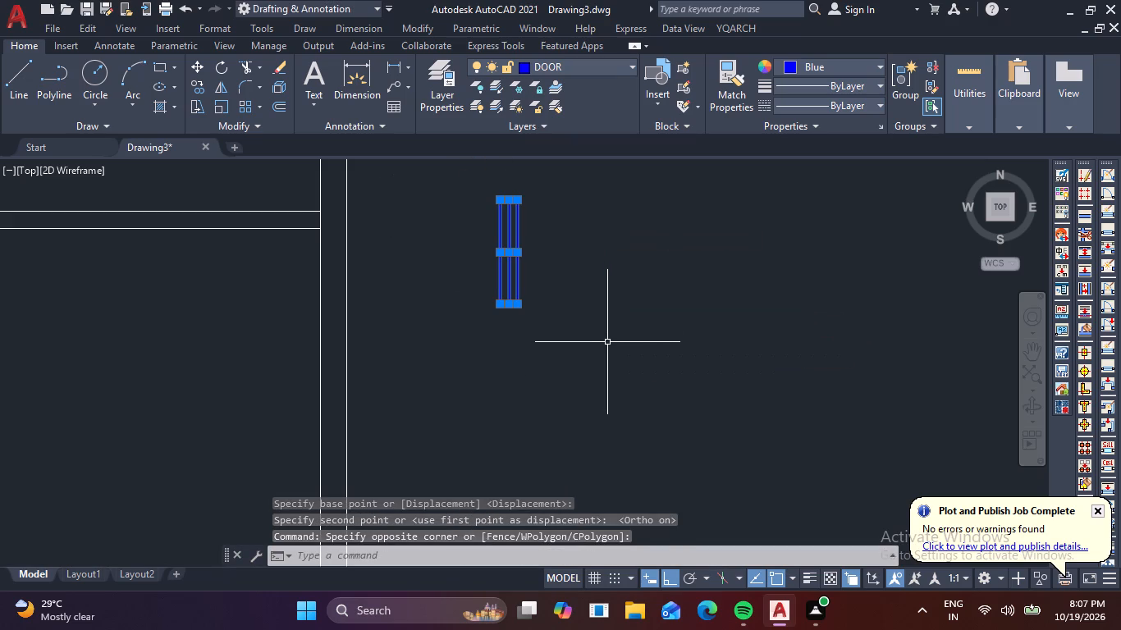
{"action": "key", "text": "m"}
{"action": "key", "text": "space"}
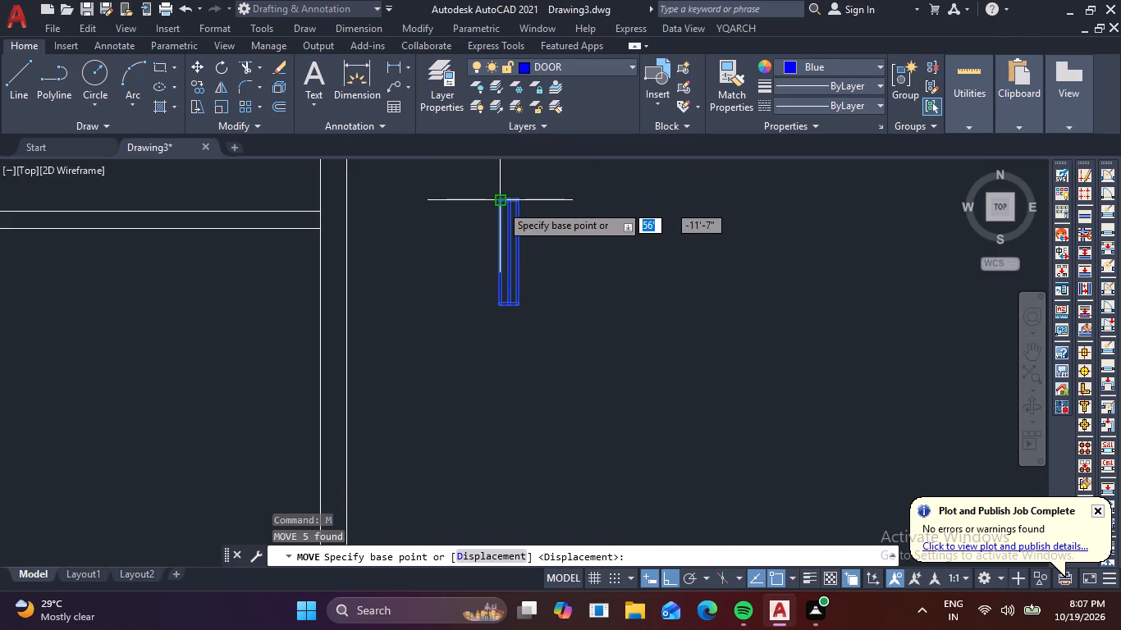
{"action": "left_click", "coordinate": [501, 204]}
{"action": "scroll", "coordinate": [392, 323], "scroll_direction": "down", "scroll_amount": 2}
{"action": "key", "text": "F8"}
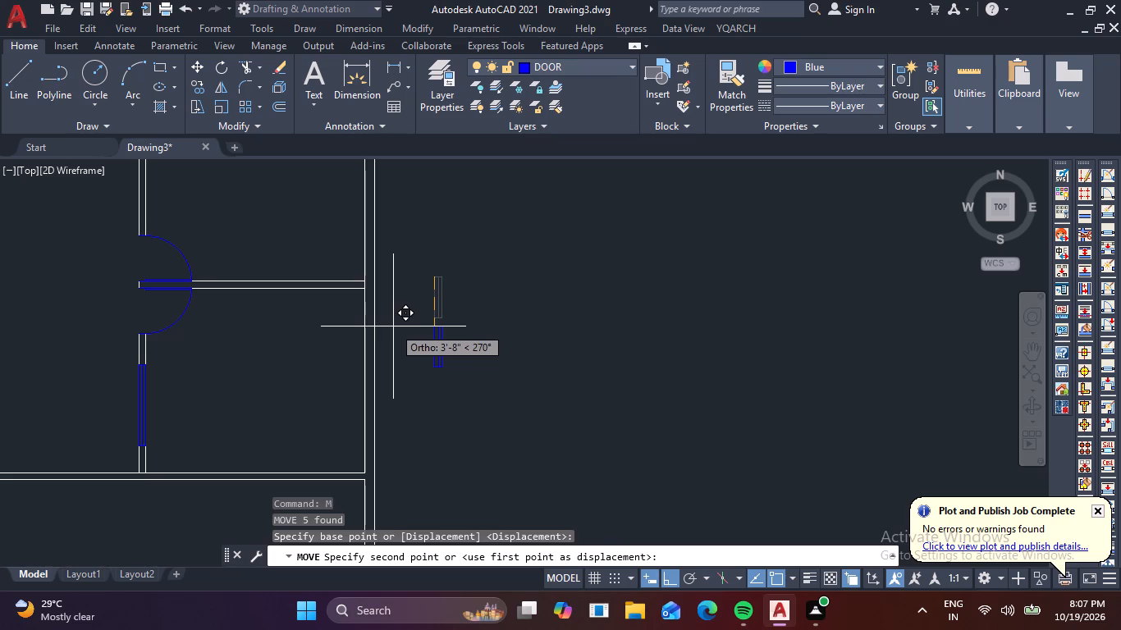
{"action": "middle_click_drag", "start_coordinate": [404, 326], "coordinate": [760, 331]}
{"action": "middle_click_drag", "start_coordinate": [563, 253], "coordinate": [551, 357]}
{"action": "scroll", "coordinate": [474, 289], "scroll_direction": "up", "scroll_amount": 3}
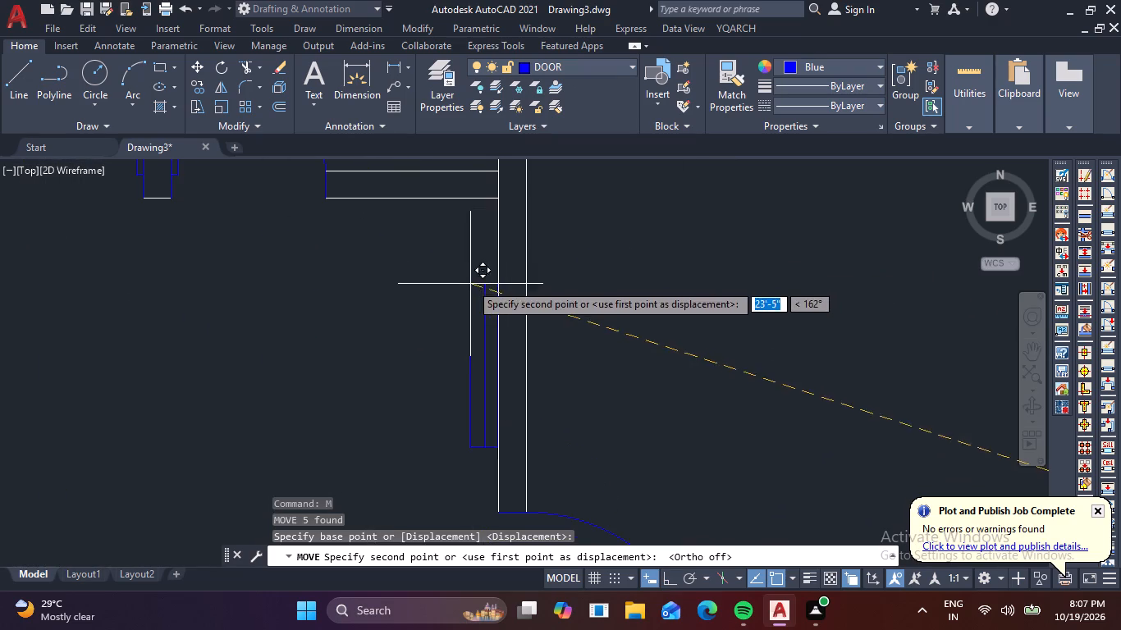
{"action": "left_click", "coordinate": [496, 257]}
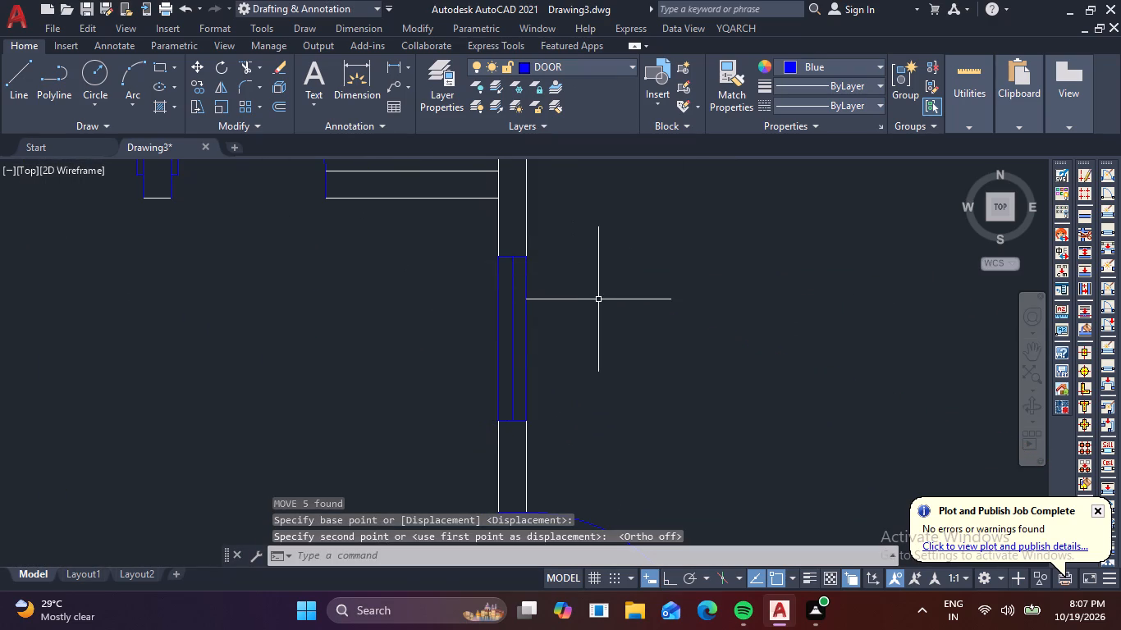
{"action": "key", "text": "Escape"}
Look over the whole floor plan, from the upper rooms to the planted entrance and parked cars.
{"action": "scroll", "coordinate": [602, 303], "scroll_direction": "down", "scroll_amount": 3}
{"action": "scroll", "coordinate": [682, 354], "scroll_direction": "down", "scroll_amount": 1}
{"action": "middle_click_drag", "start_coordinate": [686, 363], "coordinate": [563, 258]}
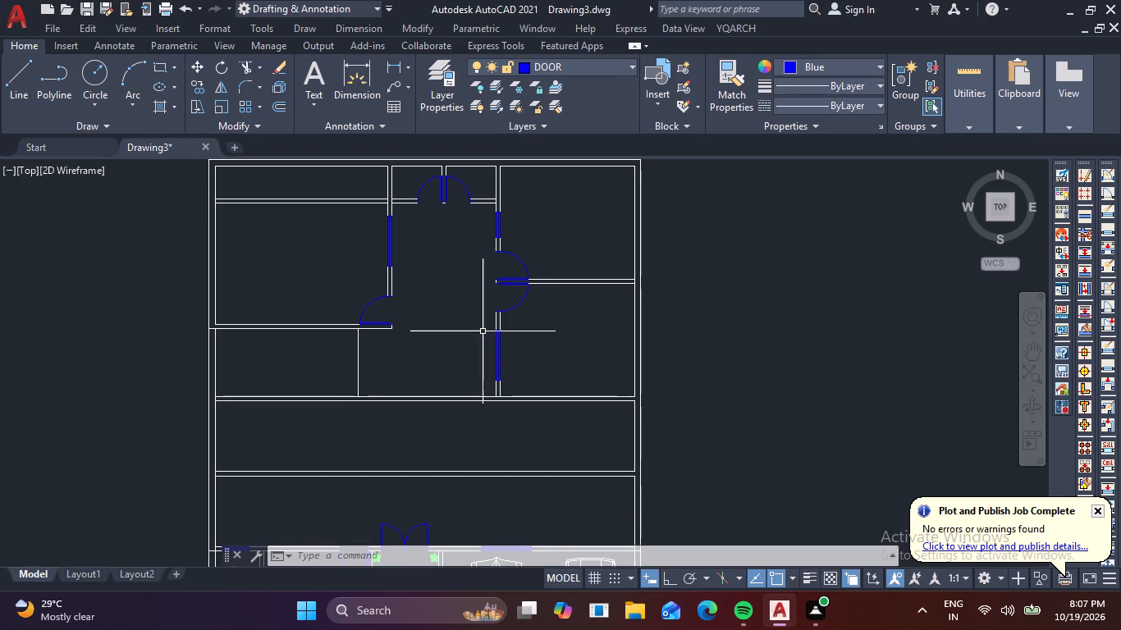
{"action": "scroll", "coordinate": [483, 336], "scroll_direction": "down", "scroll_amount": 1}
{"action": "middle_click_drag", "start_coordinate": [518, 415], "coordinate": [518, 414]}
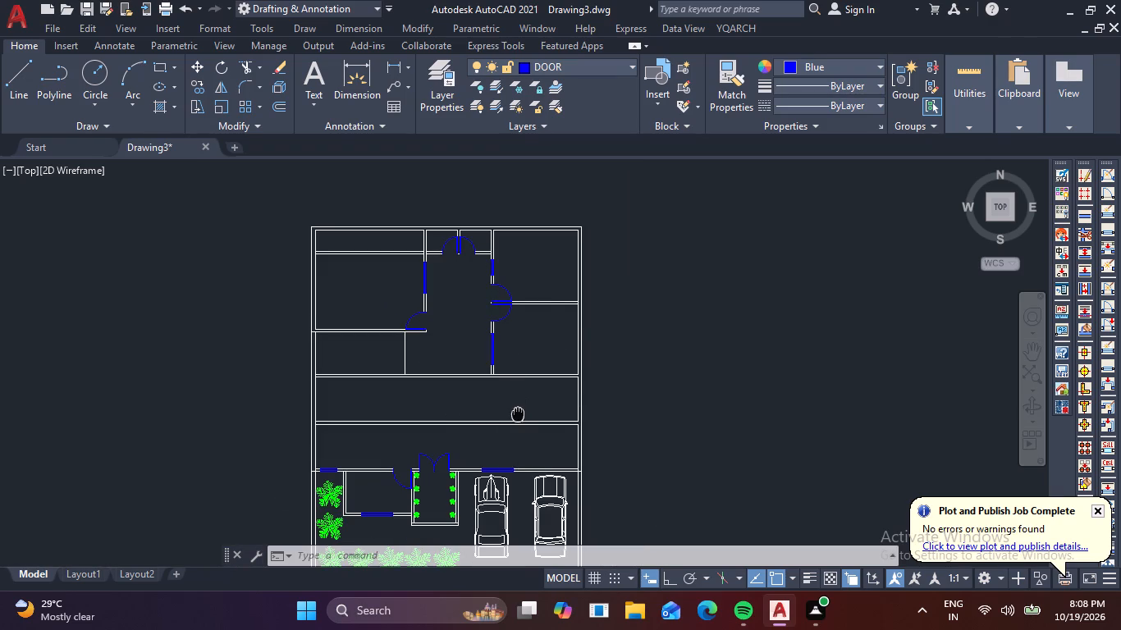
{"action": "middle_click_drag", "start_coordinate": [518, 414], "coordinate": [489, 290]}
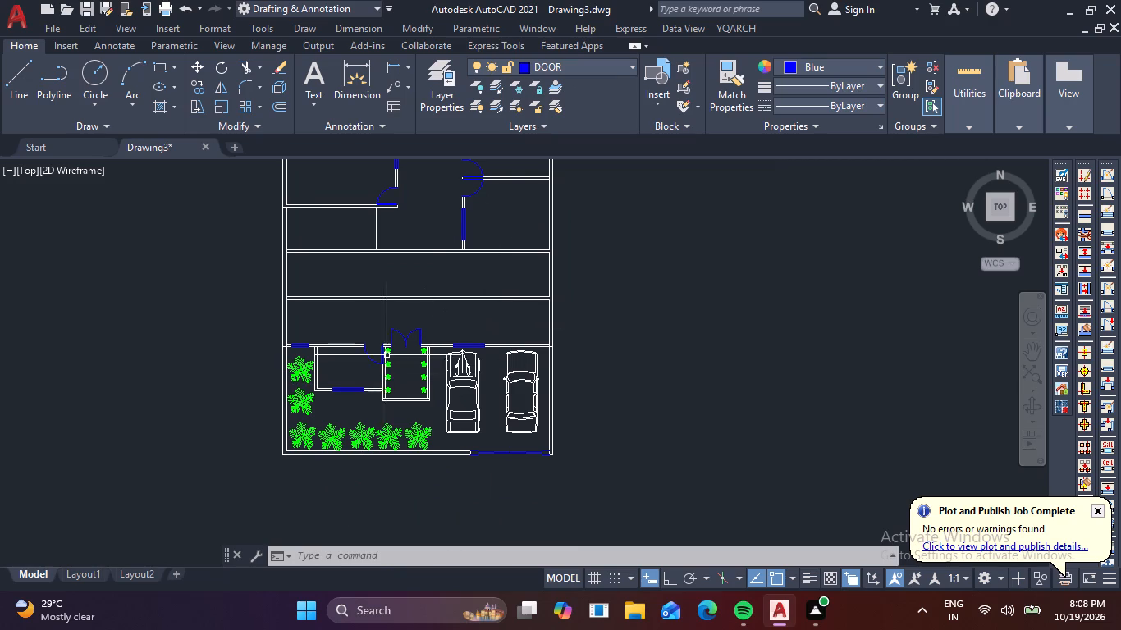
{"action": "middle_click_drag", "start_coordinate": [432, 336], "coordinate": [433, 380]}
{"action": "middle_click_drag", "start_coordinate": [446, 224], "coordinate": [442, 305]}
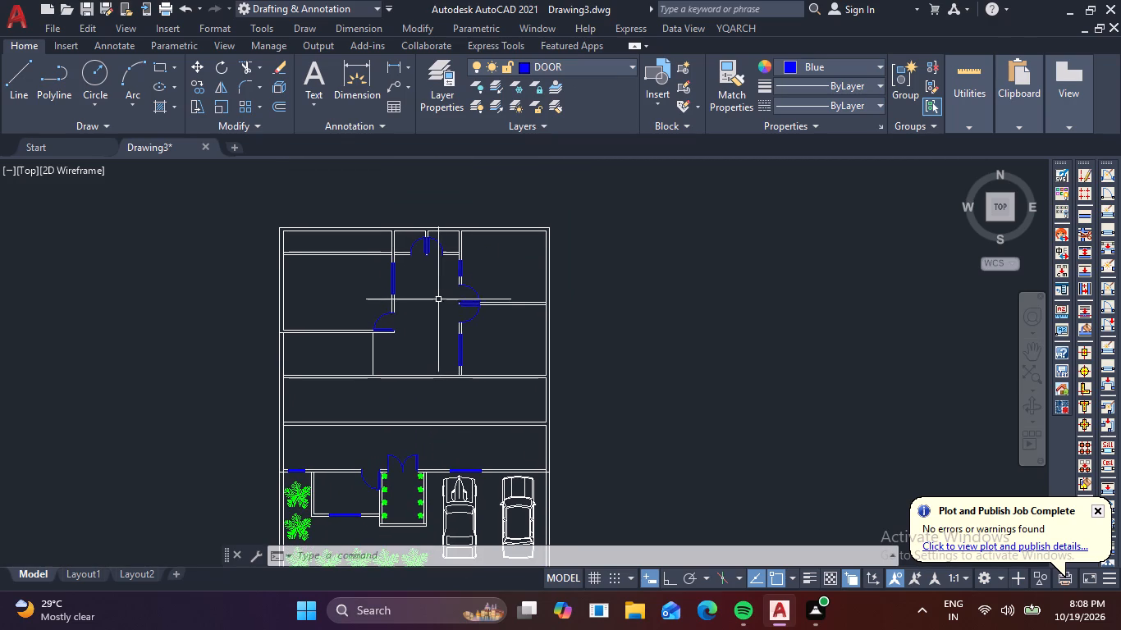
Set the current object colour to ByBlock.
{"action": "left_click", "coordinate": [886, 80]}
{"action": "left_click", "coordinate": [878, 82]}
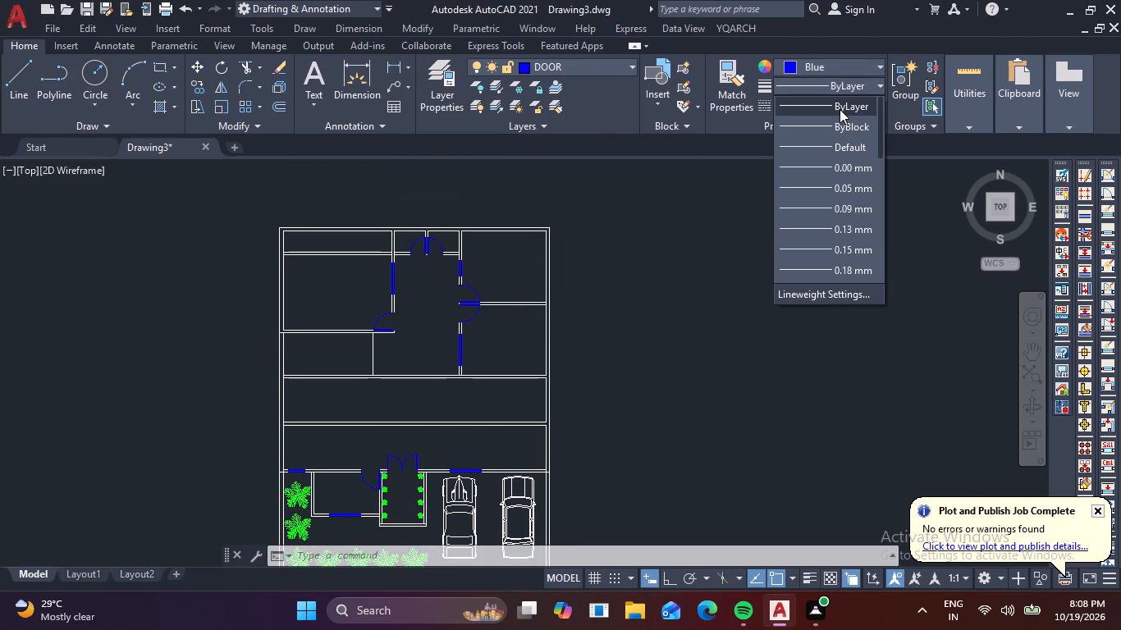
{"action": "double_click", "coordinate": [872, 62]}
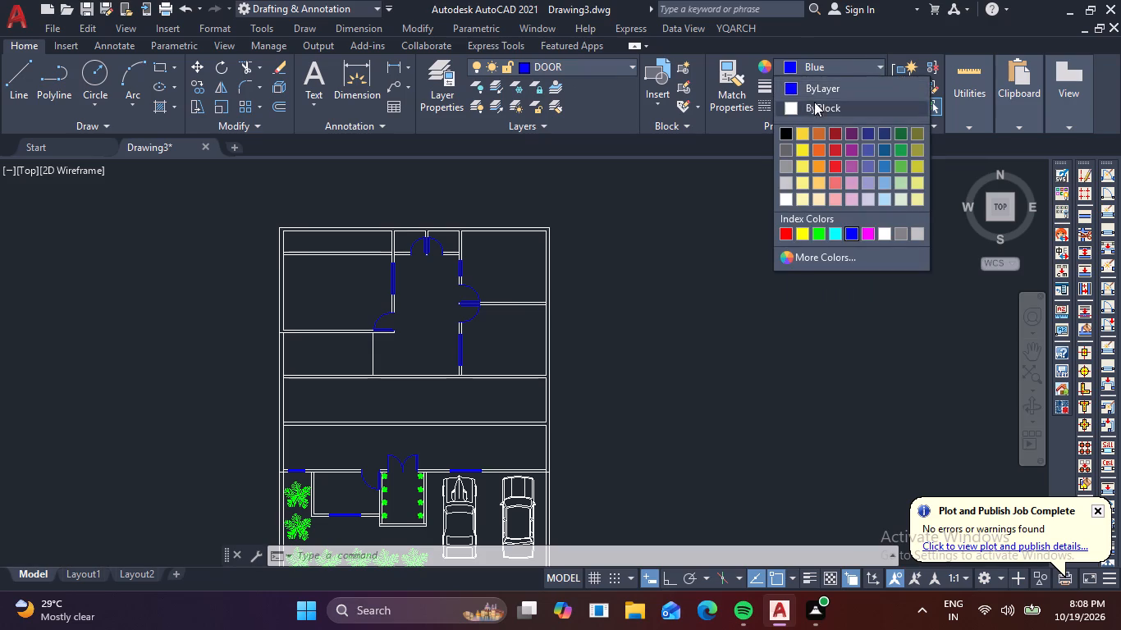
{"action": "left_click", "coordinate": [798, 115]}
Draw a short closing line across the horizontal partition in the upper-left room, between its two faces.
{"action": "scroll", "coordinate": [378, 226], "scroll_direction": "up", "scroll_amount": 4}
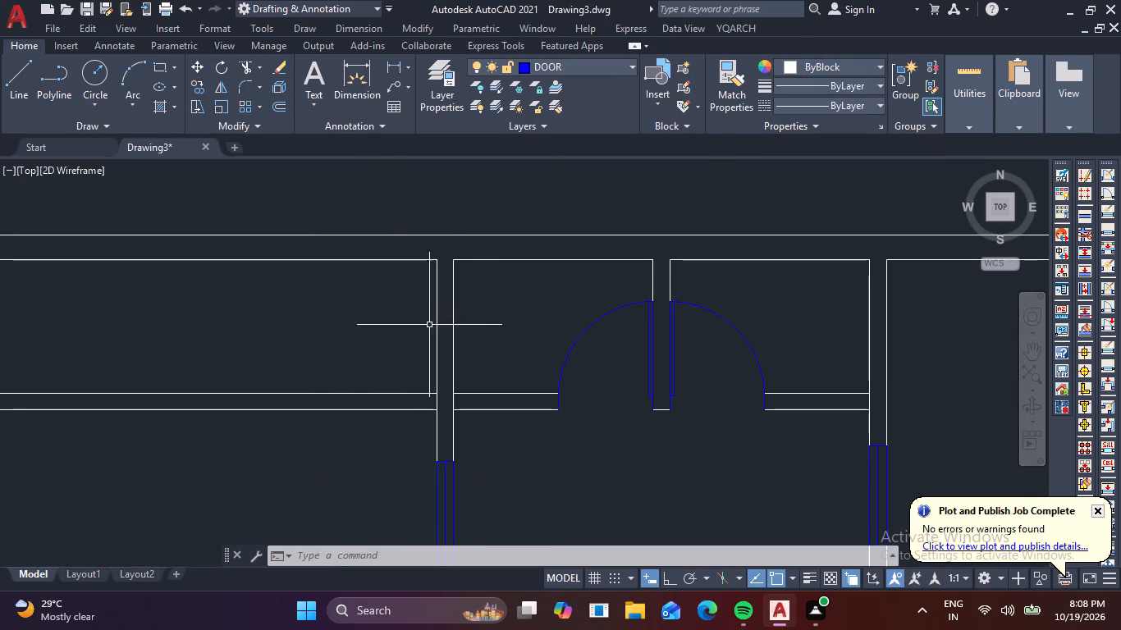
{"action": "middle_click_drag", "start_coordinate": [327, 374], "coordinate": [487, 340]}
{"action": "type", "text": "L"}
{"action": "key", "text": "space"}
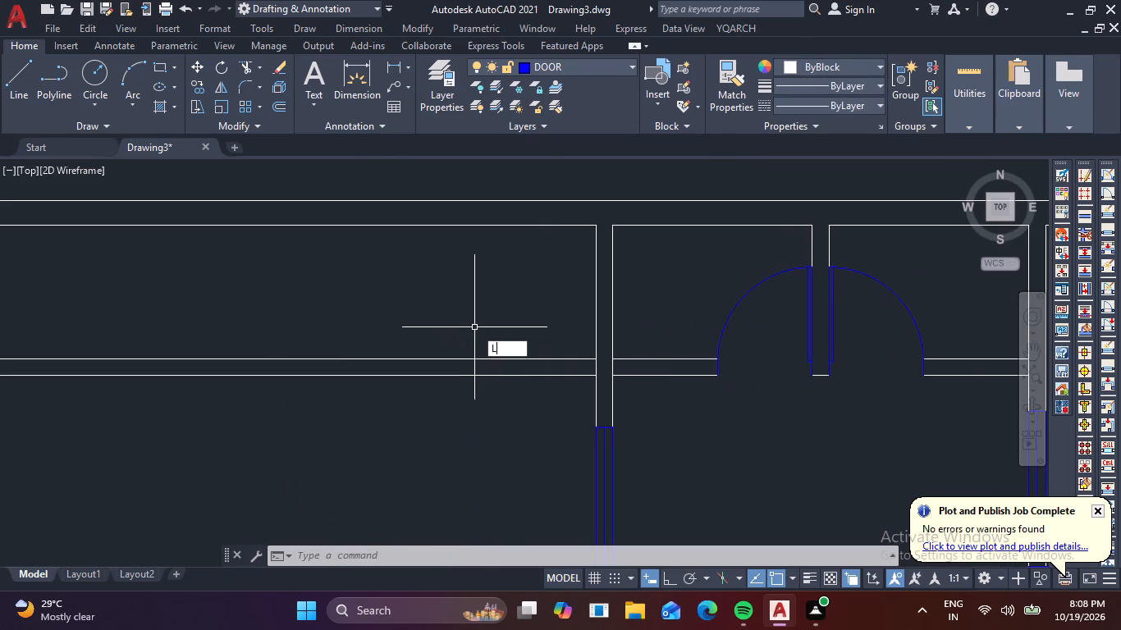
{"action": "left_click", "coordinate": [372, 358]}
{"action": "left_click", "coordinate": [373, 374]}
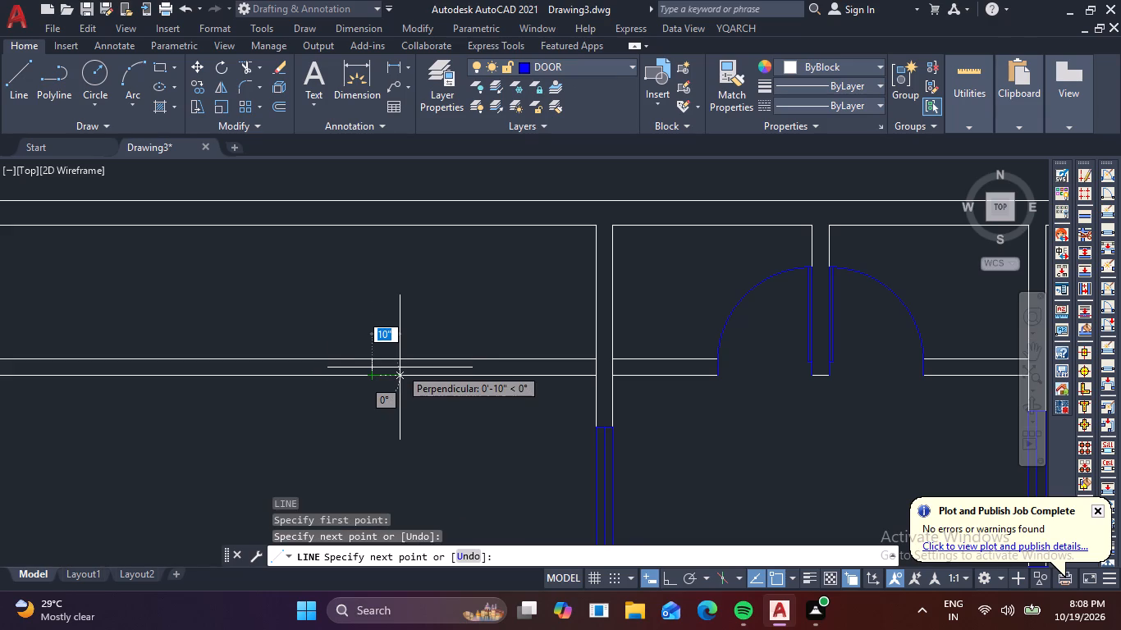
{"action": "key", "text": "Escape"}
Trim away both faces of that partition between the closing line and the room's right-hand vertical partition.
{"action": "type", "text": "TR"}
{"action": "key", "text": "space"}
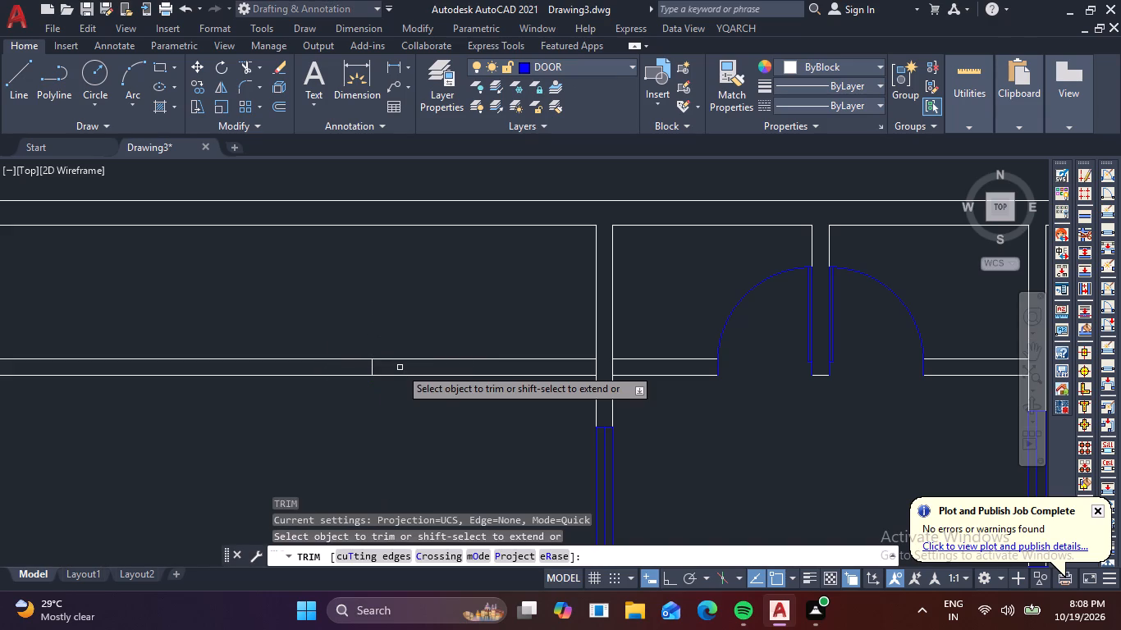
{"action": "left_click_drag", "start_coordinate": [465, 349], "coordinate": [475, 386]}
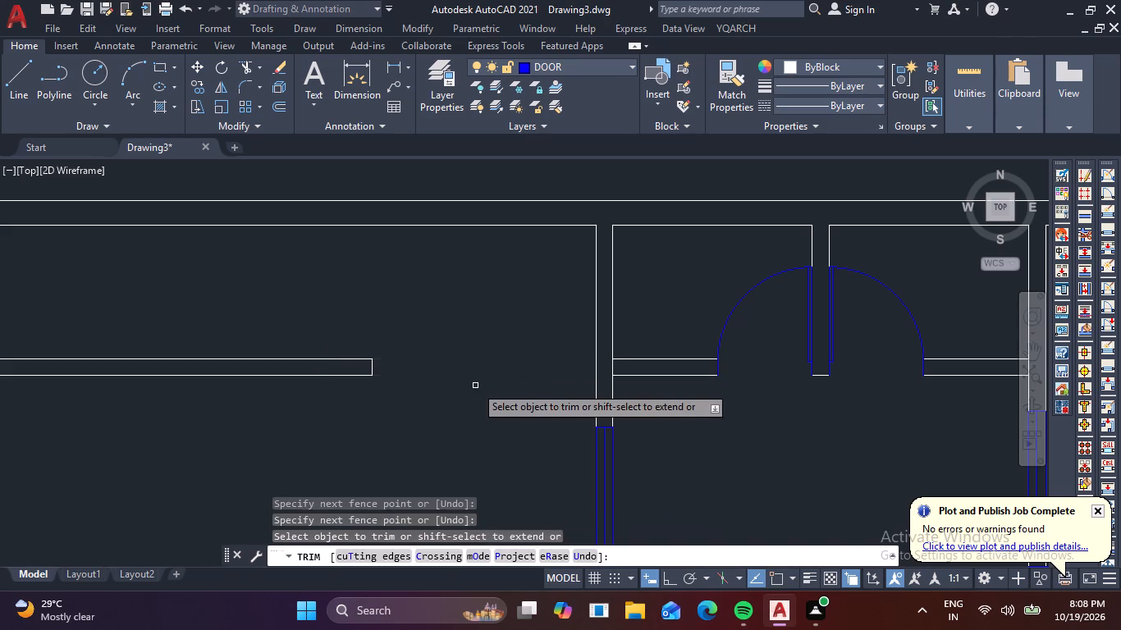
{"action": "key", "text": "Escape"}
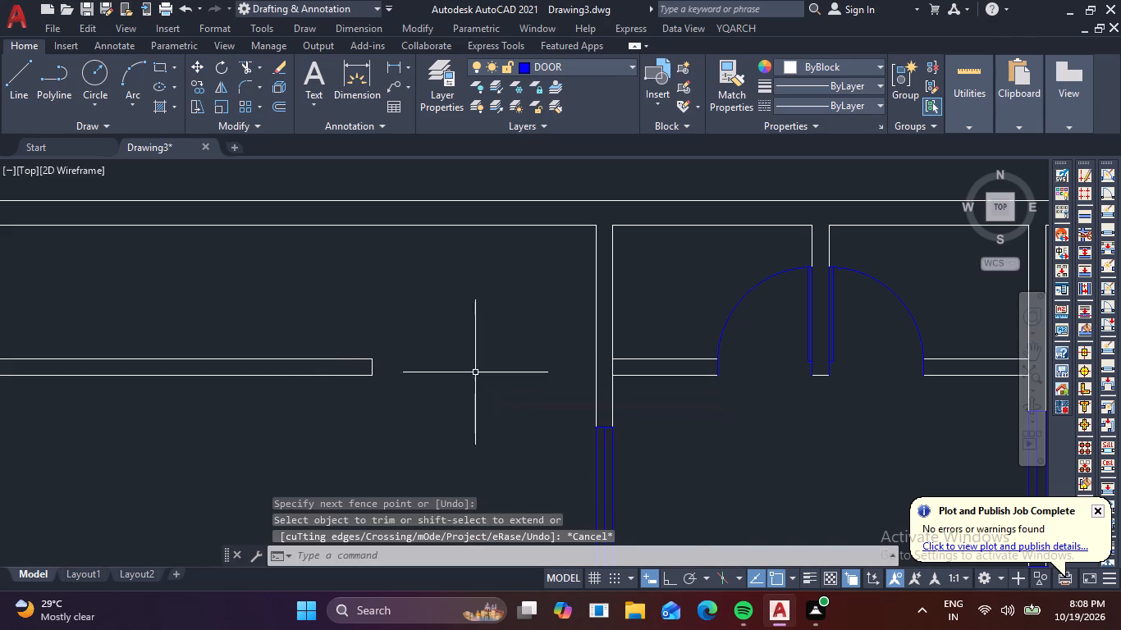
Trim the left outer wall's inner face where the upper-left room's shortened partition joins it.
{"action": "scroll", "coordinate": [467, 360], "scroll_direction": "down", "scroll_amount": 4}
{"action": "middle_click_drag", "start_coordinate": [464, 392], "coordinate": [455, 263]}
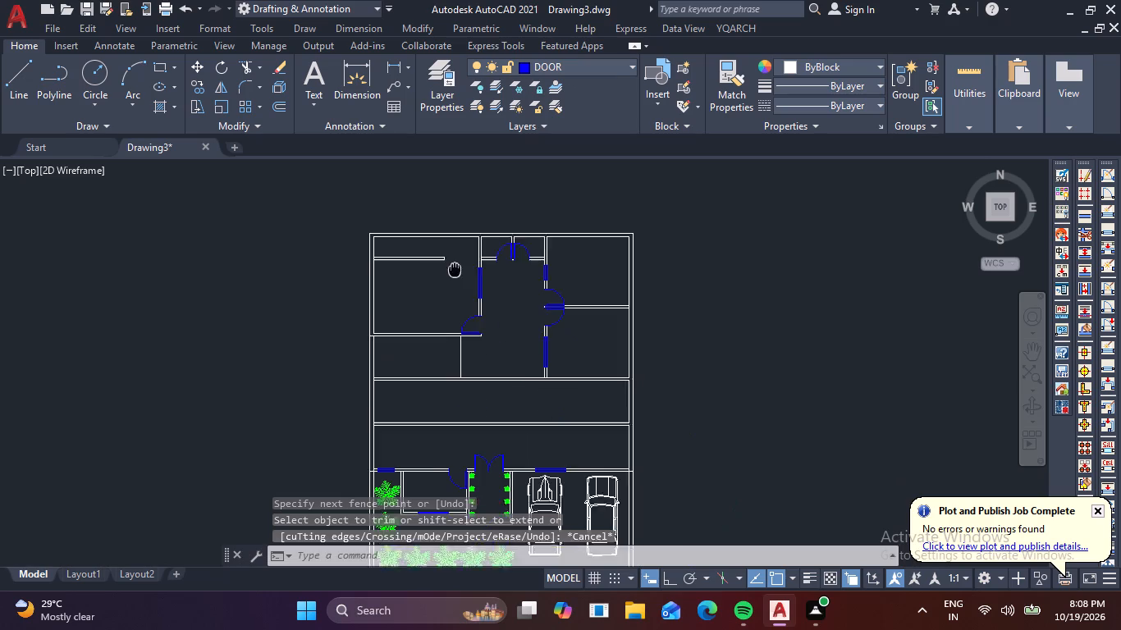
{"action": "middle_click_drag", "start_coordinate": [455, 263], "coordinate": [456, 228]}
{"action": "scroll", "coordinate": [379, 290], "scroll_direction": "up", "scroll_amount": 3}
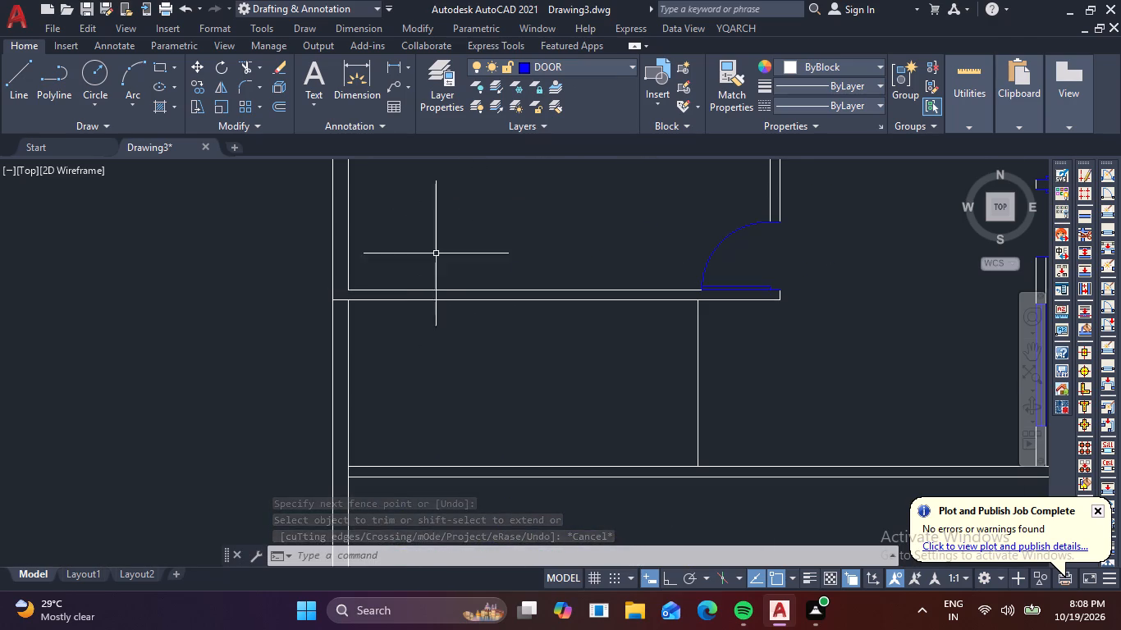
{"action": "middle_click_drag", "start_coordinate": [452, 235], "coordinate": [546, 610]}
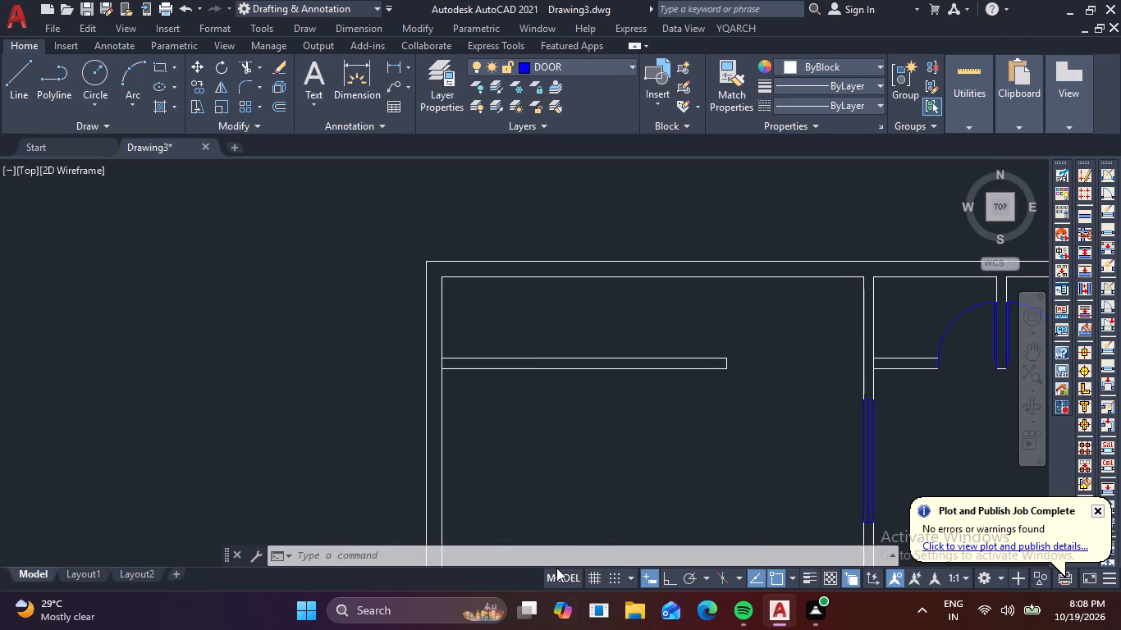
{"action": "type", "text": "TR"}
{"action": "key", "text": "space"}
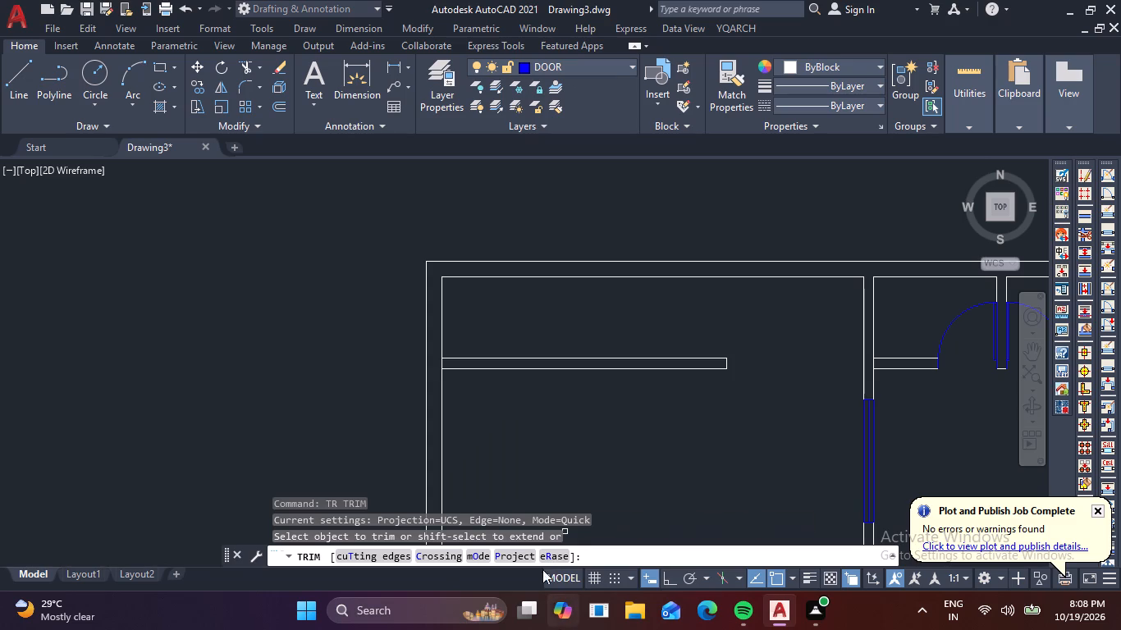
{"action": "scroll", "coordinate": [456, 373], "scroll_direction": "up", "scroll_amount": 3}
{"action": "left_click", "coordinate": [367, 333]}
{"action": "left_click", "coordinate": [389, 331]}
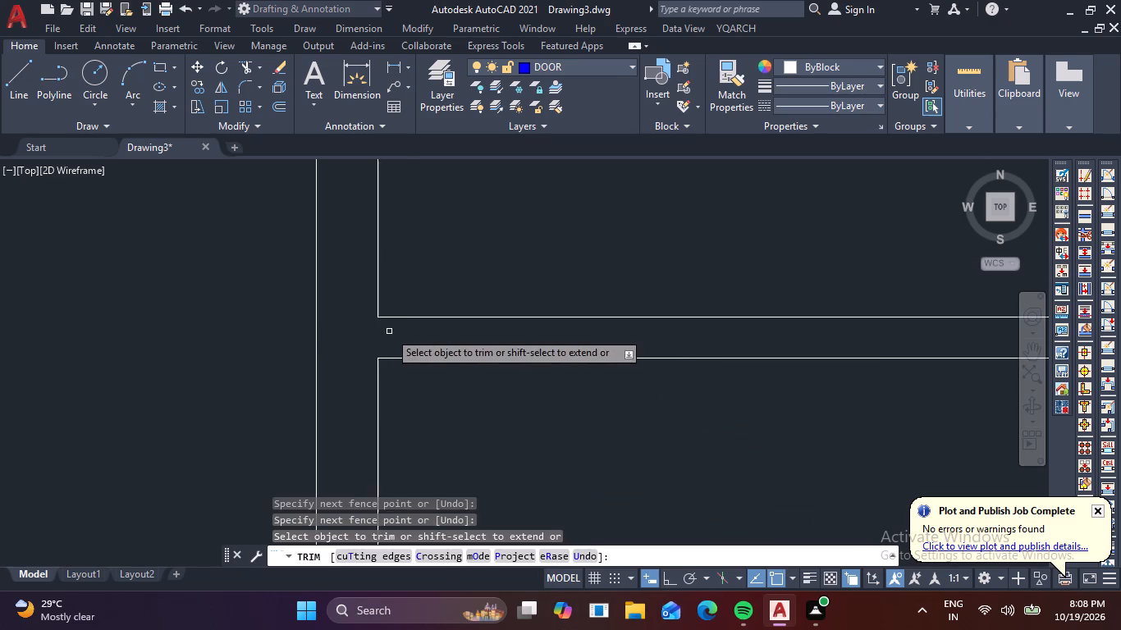
Trim the left outer wall's inner face at the junctions of the two horizontal partitions above and below the small left room.
{"action": "scroll", "coordinate": [389, 331], "scroll_direction": "down", "scroll_amount": 3}
{"action": "middle_click_drag", "start_coordinate": [414, 415], "coordinate": [438, 258]}
{"action": "middle_click_drag", "start_coordinate": [475, 379], "coordinate": [469, 251]}
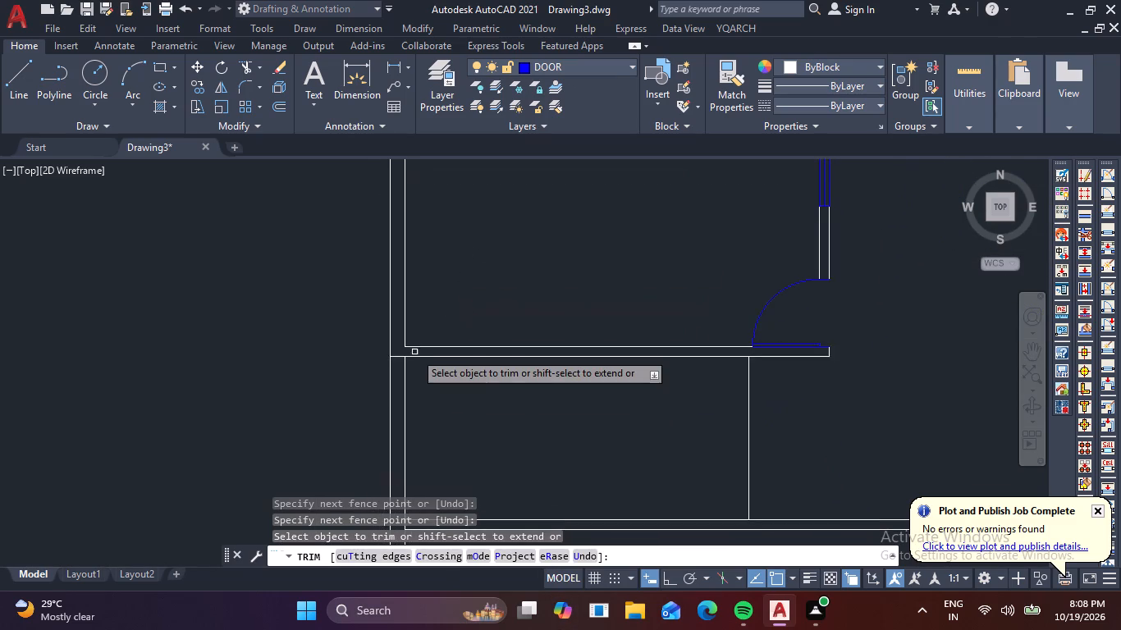
{"action": "scroll", "coordinate": [407, 355], "scroll_direction": "up", "scroll_amount": 2}
{"action": "left_click", "coordinate": [368, 354]}
{"action": "left_click", "coordinate": [368, 376]}
{"action": "scroll", "coordinate": [369, 373], "scroll_direction": "down", "scroll_amount": 3}
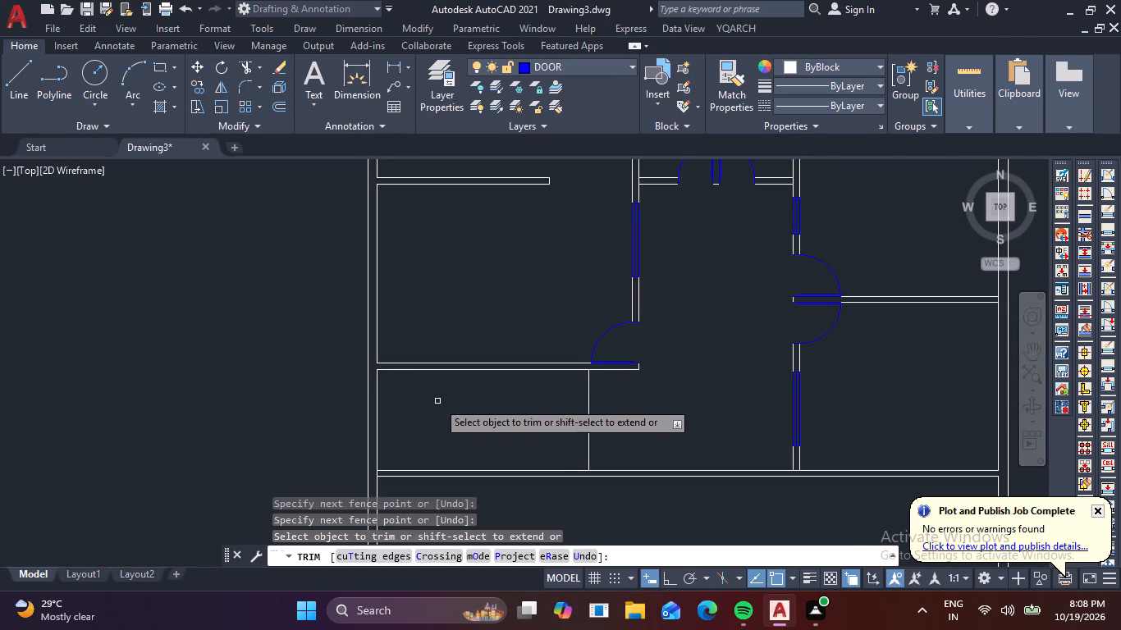
{"action": "middle_click_drag", "start_coordinate": [439, 405], "coordinate": [469, 290]}
{"action": "scroll", "coordinate": [401, 365], "scroll_direction": "up", "scroll_amount": 3}
{"action": "left_click", "coordinate": [419, 343]}
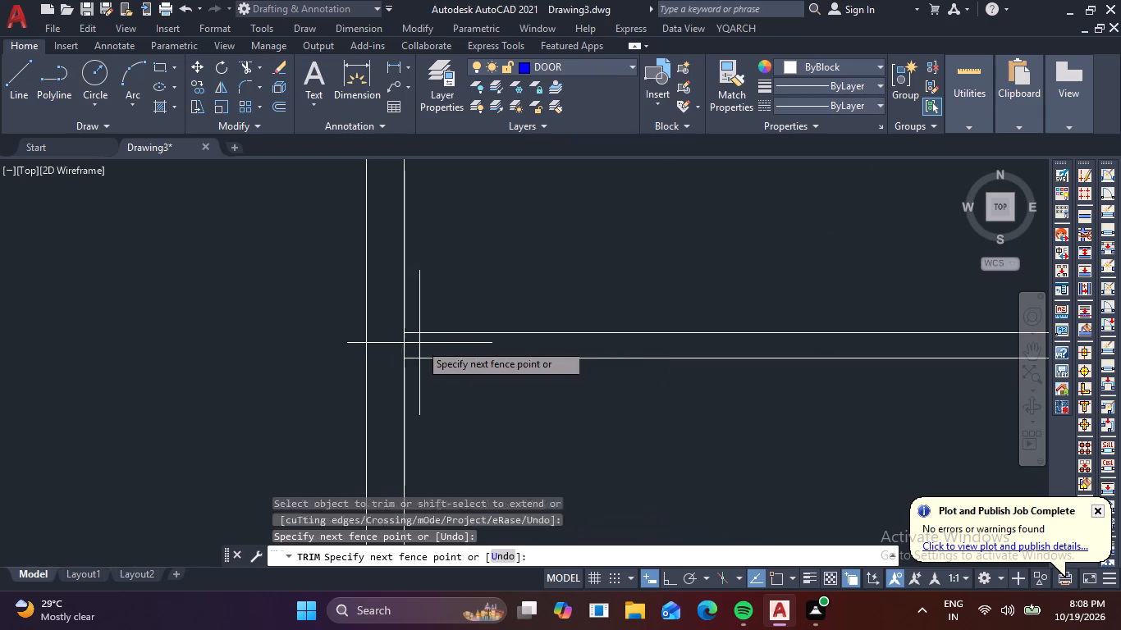
{"action": "left_click", "coordinate": [392, 346]}
Trim the left outer wall's junctions with the next horizontal partition and the windowed front wall, including the line crossing the outer wall.
{"action": "scroll", "coordinate": [392, 345], "scroll_direction": "down", "scroll_amount": 2}
{"action": "middle_click_drag", "start_coordinate": [419, 405], "coordinate": [435, 267]}
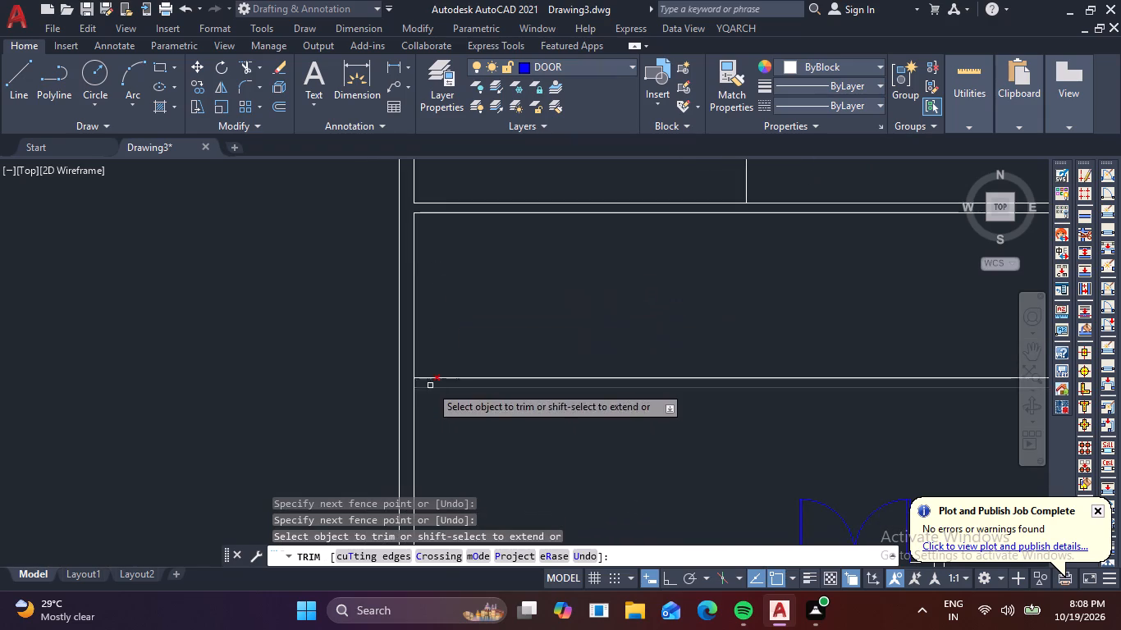
{"action": "scroll", "coordinate": [430, 385], "scroll_direction": "up", "scroll_amount": 4}
{"action": "left_click", "coordinate": [271, 385]}
{"action": "left_click", "coordinate": [313, 389]}
{"action": "scroll", "coordinate": [316, 389], "scroll_direction": "down", "scroll_amount": 4}
{"action": "middle_click_drag", "start_coordinate": [359, 433], "coordinate": [408, 224]}
{"action": "scroll", "coordinate": [361, 343], "scroll_direction": "up", "scroll_amount": 4}
{"action": "left_click", "coordinate": [329, 380]}
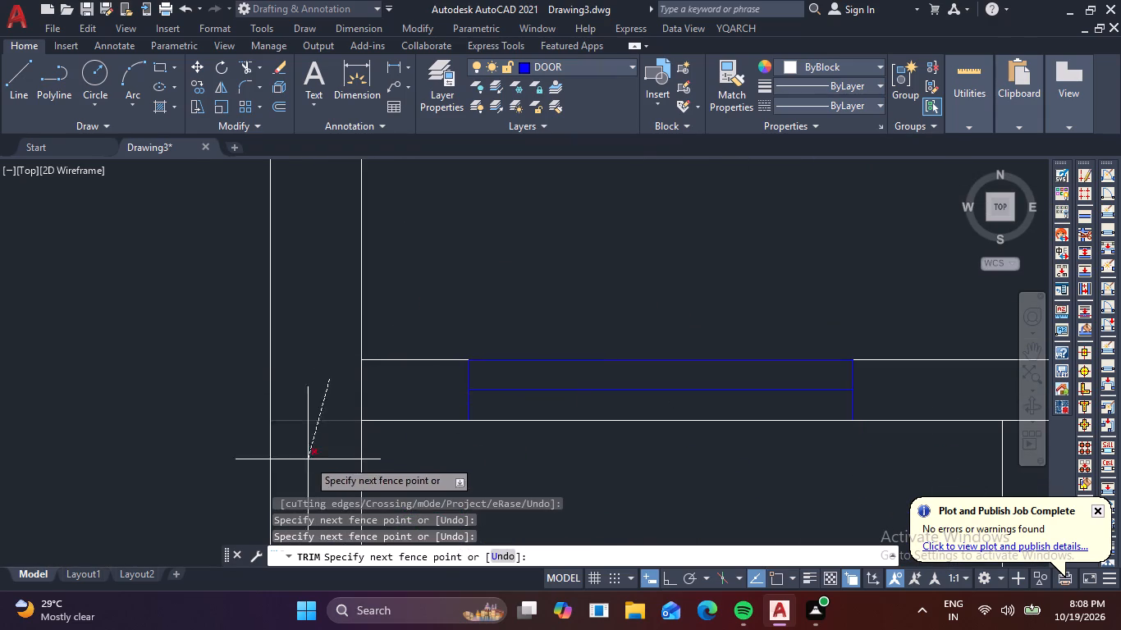
{"action": "left_click", "coordinate": [310, 459]}
{"action": "left_click", "coordinate": [383, 396]}
{"action": "left_click", "coordinate": [348, 395]}
Trim the leftover lines where the front wall above the parked cars meets the right outer wall.
{"action": "scroll", "coordinate": [350, 392], "scroll_direction": "down", "scroll_amount": 3}
{"action": "middle_click_drag", "start_coordinate": [383, 430], "coordinate": [391, 265]}
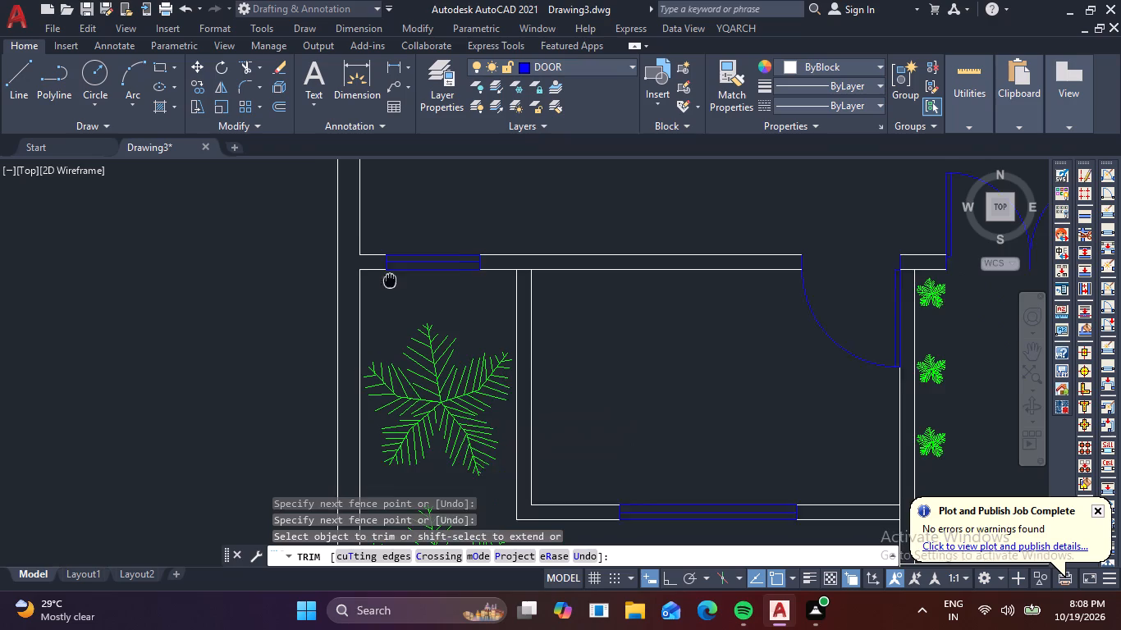
{"action": "middle_click_drag", "start_coordinate": [391, 265], "coordinate": [397, 224]}
{"action": "middle_click_drag", "start_coordinate": [407, 407], "coordinate": [371, 149]}
{"action": "middle_click_drag", "start_coordinate": [392, 341], "coordinate": [382, 164]}
{"action": "scroll", "coordinate": [405, 225], "scroll_direction": "down", "scroll_amount": 1}
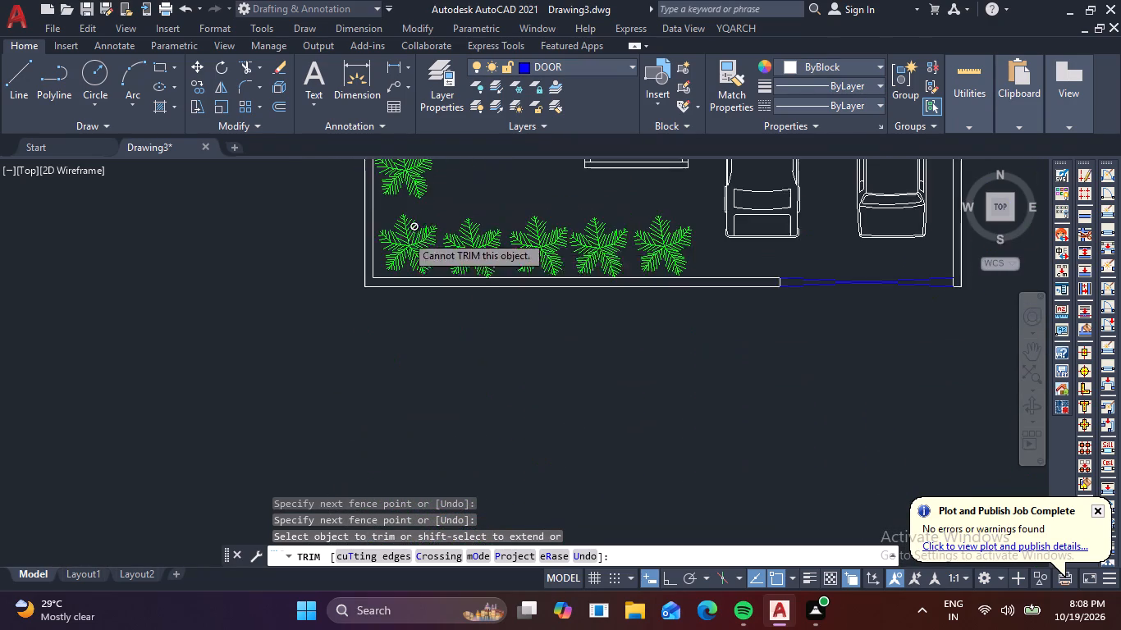
{"action": "scroll", "coordinate": [405, 238], "scroll_direction": "down", "scroll_amount": 3}
{"action": "scroll", "coordinate": [657, 248], "scroll_direction": "up", "scroll_amount": 2}
{"action": "middle_click_drag", "start_coordinate": [632, 208], "coordinate": [577, 428]}
{"action": "scroll", "coordinate": [501, 250], "scroll_direction": "up", "scroll_amount": 4}
{"action": "left_click", "coordinate": [476, 295]}
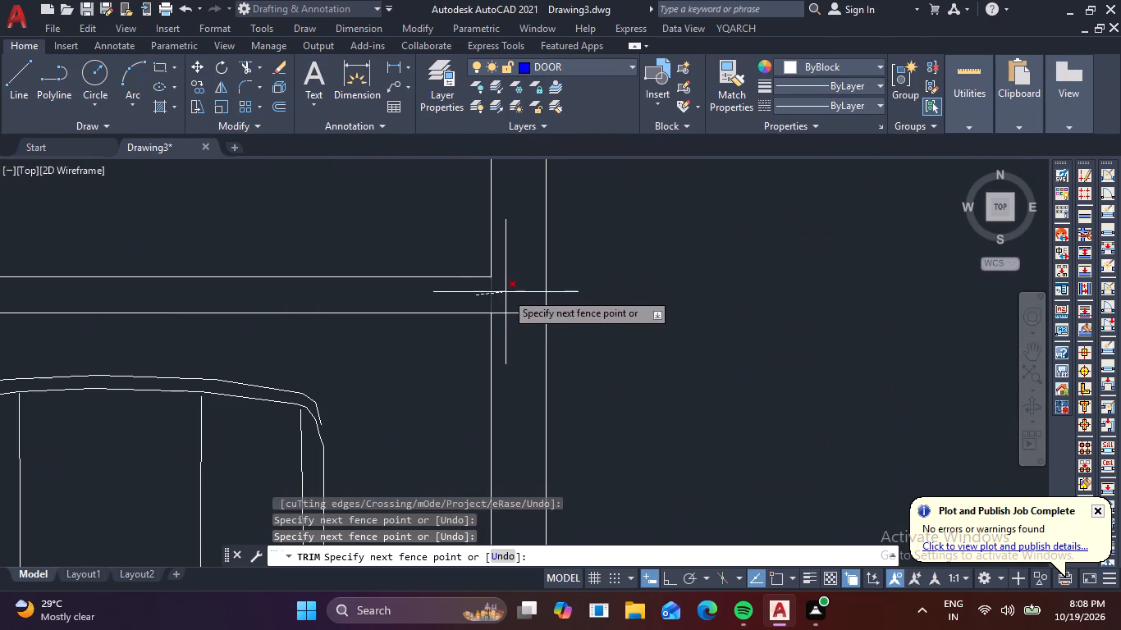
{"action": "double_click", "coordinate": [506, 292]}
{"action": "left_click", "coordinate": [515, 317]}
{"action": "left_click", "coordinate": [515, 305]}
Trim the right outer wall's inner face where the partition between the two right-hand rooms joins it.
{"action": "scroll", "coordinate": [515, 295], "scroll_direction": "down", "scroll_amount": 3}
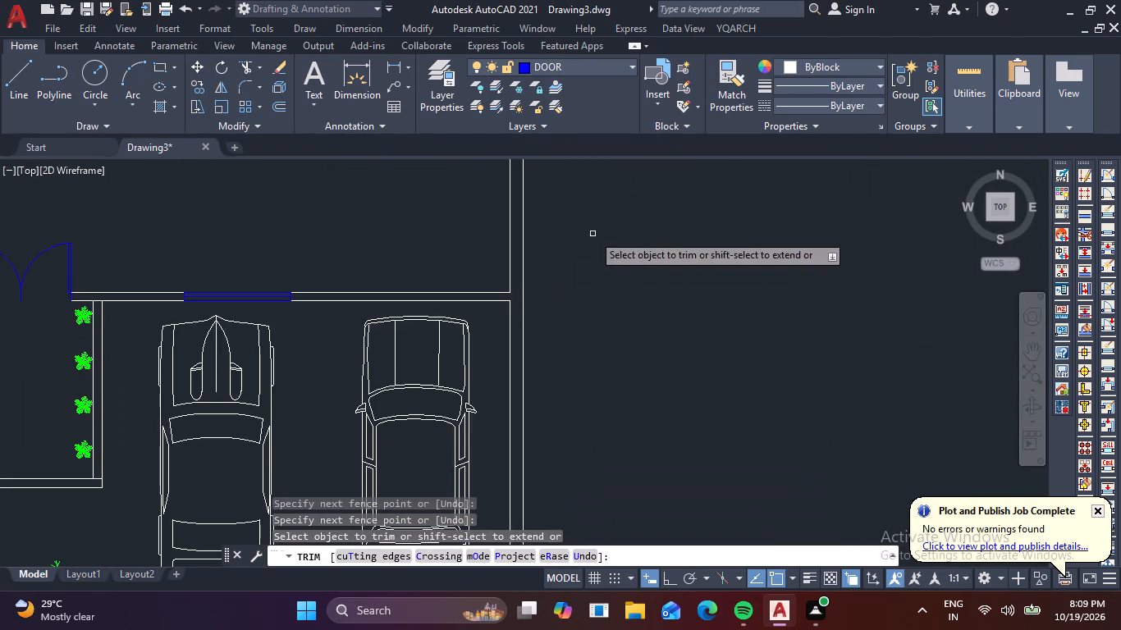
{"action": "middle_click_drag", "start_coordinate": [597, 248], "coordinate": [565, 436]}
{"action": "middle_click_drag", "start_coordinate": [576, 267], "coordinate": [580, 439]}
{"action": "middle_click_drag", "start_coordinate": [589, 247], "coordinate": [596, 413]}
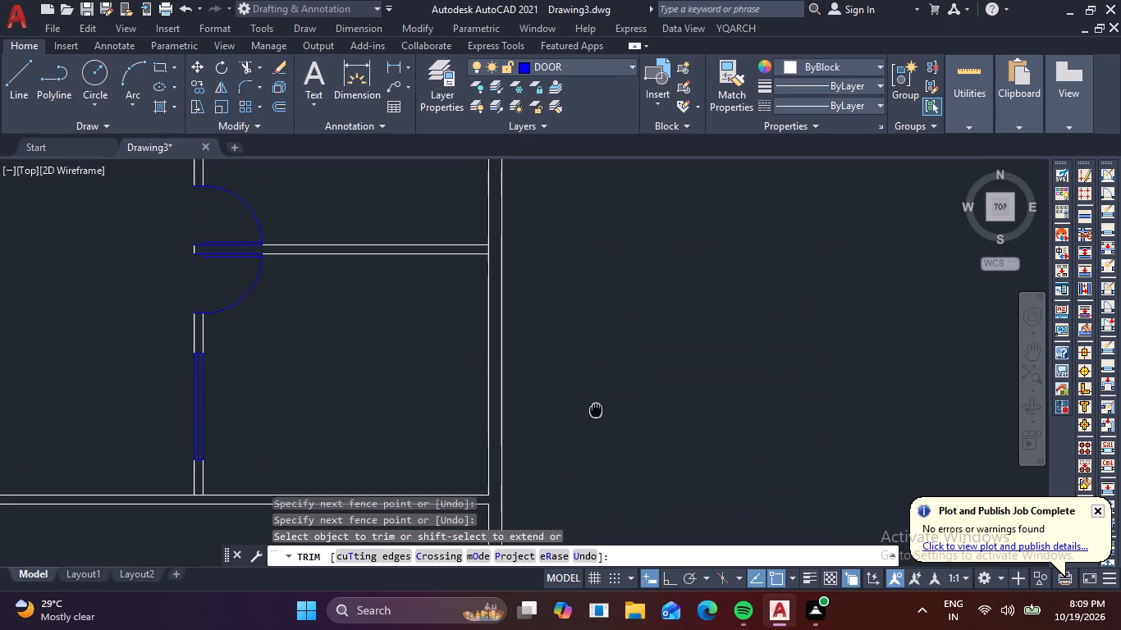
{"action": "middle_click_drag", "start_coordinate": [596, 413], "coordinate": [597, 416]}
{"action": "middle_click_drag", "start_coordinate": [581, 247], "coordinate": [585, 427]}
{"action": "scroll", "coordinate": [521, 445], "scroll_direction": "up", "scroll_amount": 2}
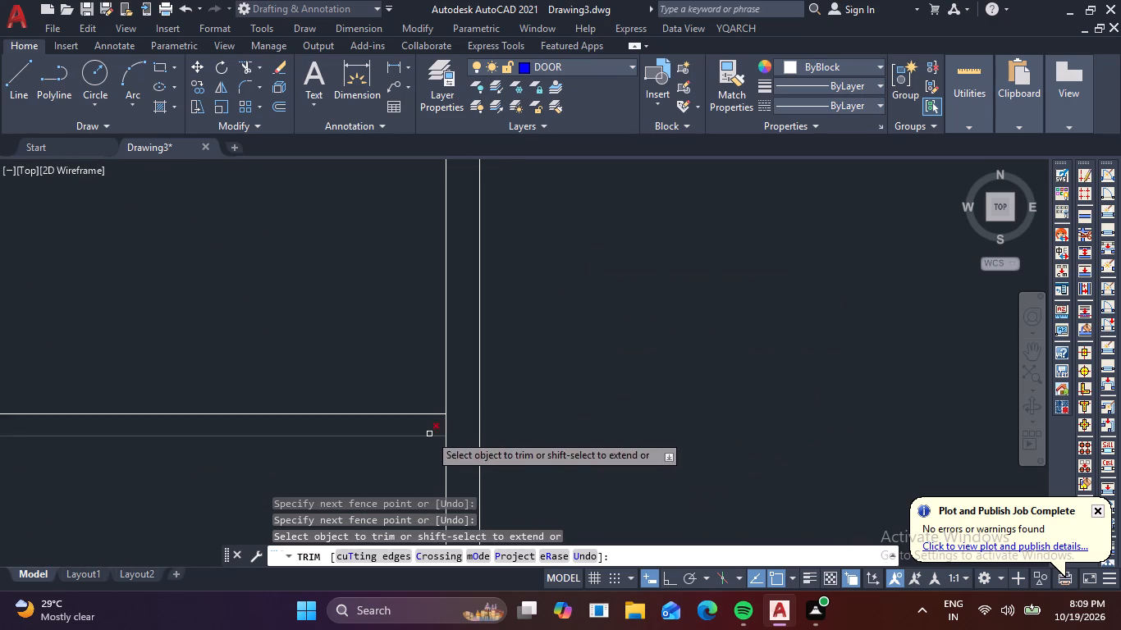
{"action": "left_click", "coordinate": [429, 432]}
{"action": "left_click", "coordinate": [452, 428]}
Trim the vertical partition faces at both ends of the horizontal wall below the two small upper-centre rooms.
{"action": "scroll", "coordinate": [455, 424], "scroll_direction": "down", "scroll_amount": 2}
{"action": "middle_click_drag", "start_coordinate": [501, 429], "coordinate": [534, 237]}
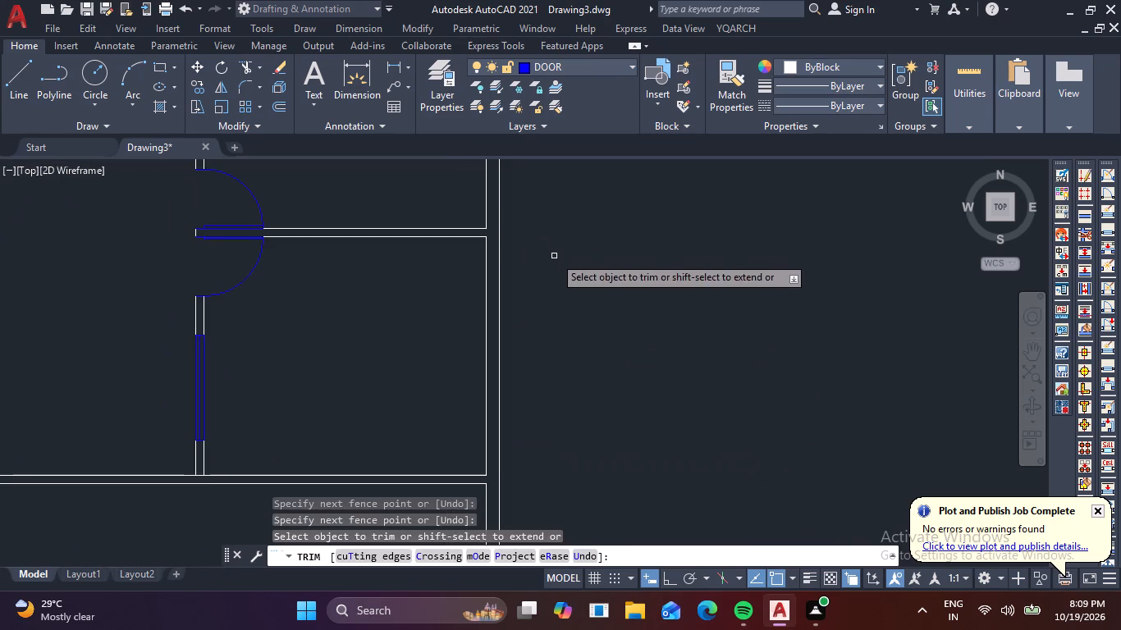
{"action": "scroll", "coordinate": [556, 275], "scroll_direction": "down", "scroll_amount": 1}
{"action": "middle_click_drag", "start_coordinate": [574, 343], "coordinate": [597, 475]}
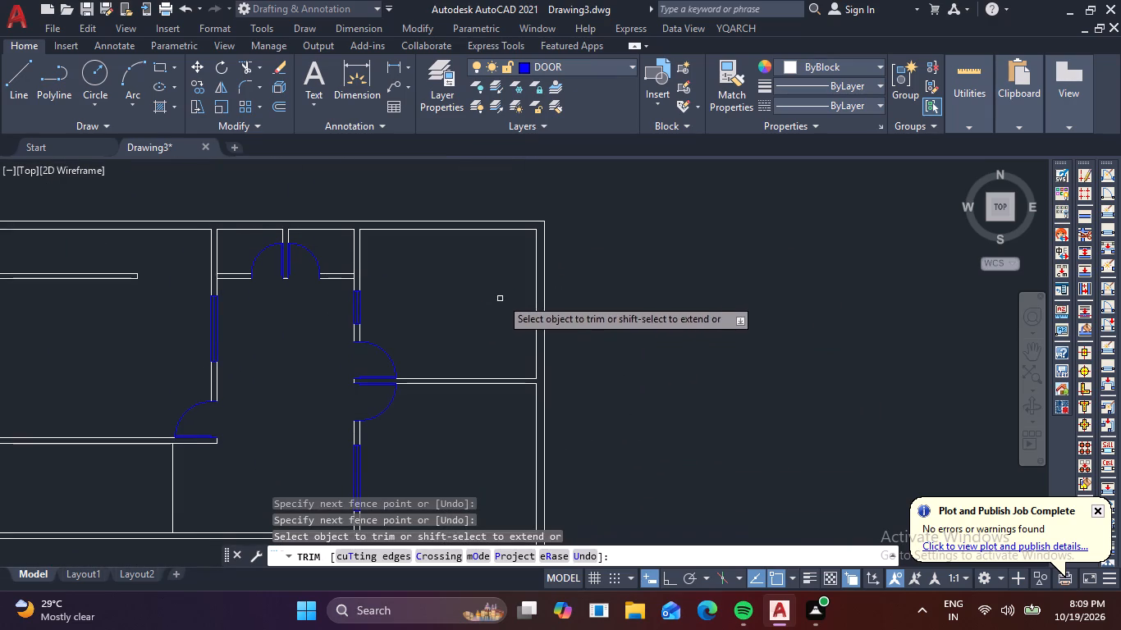
{"action": "middle_click_drag", "start_coordinate": [522, 288], "coordinate": [550, 276]}
{"action": "scroll", "coordinate": [360, 260], "scroll_direction": "up", "scroll_amount": 4}
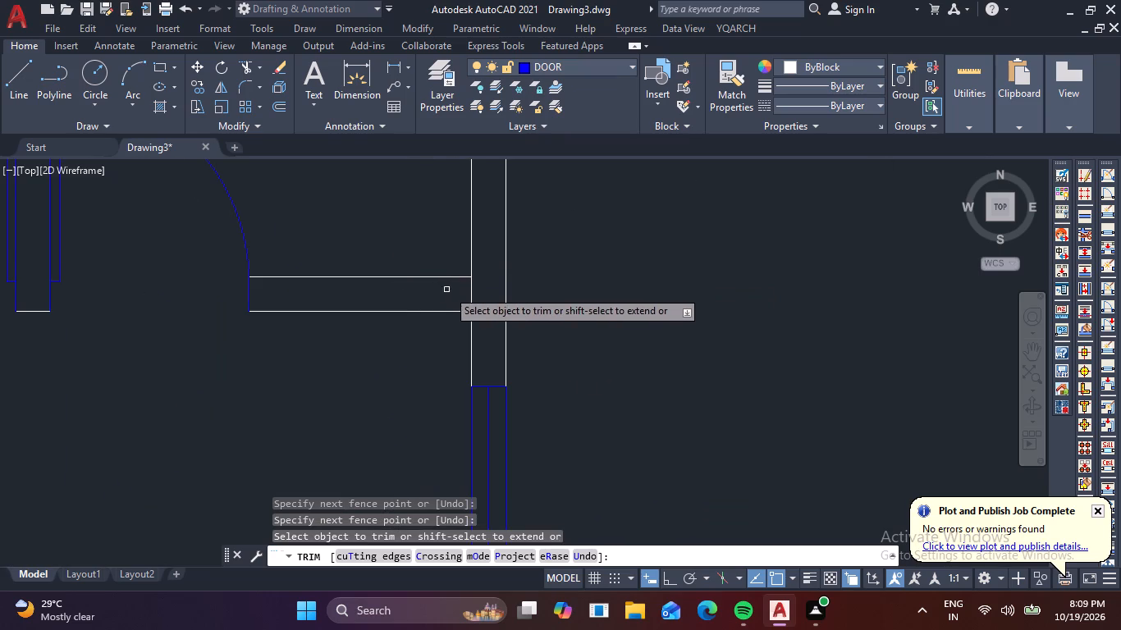
{"action": "left_click", "coordinate": [449, 289]}
{"action": "left_click", "coordinate": [478, 290]}
{"action": "scroll", "coordinate": [455, 290], "scroll_direction": "down", "scroll_amount": 2}
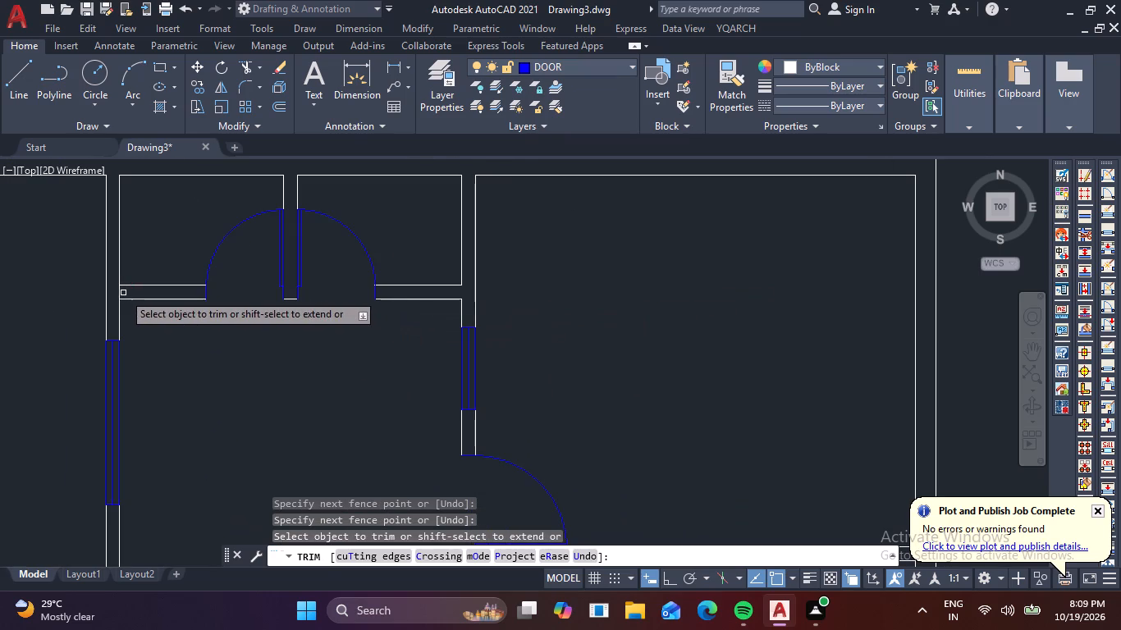
{"action": "scroll", "coordinate": [123, 293], "scroll_direction": "up", "scroll_amount": 3}
{"action": "left_click", "coordinate": [123, 293]}
{"action": "left_click", "coordinate": [92, 294]}
{"action": "scroll", "coordinate": [92, 294], "scroll_direction": "down", "scroll_amount": 3}
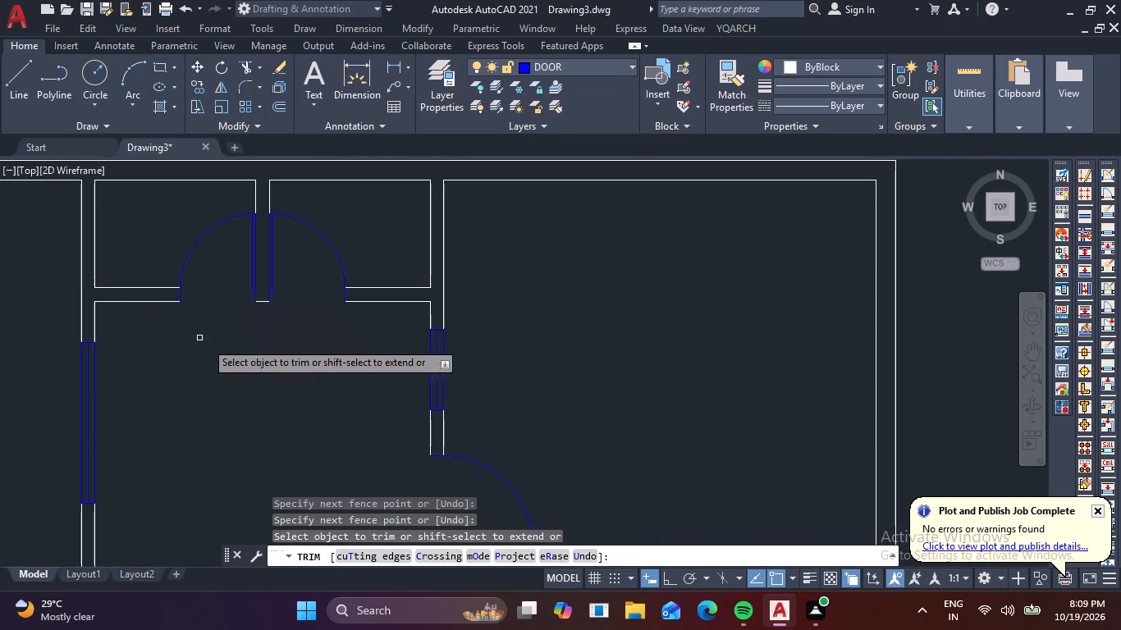
Extend the small left room's right edge and the lower-right window partition's left face to the lower face of the horizontal wall below.
{"action": "middle_click_drag", "start_coordinate": [238, 398], "coordinate": [281, 228]}
{"action": "scroll", "coordinate": [279, 264], "scroll_direction": "down", "scroll_amount": 2}
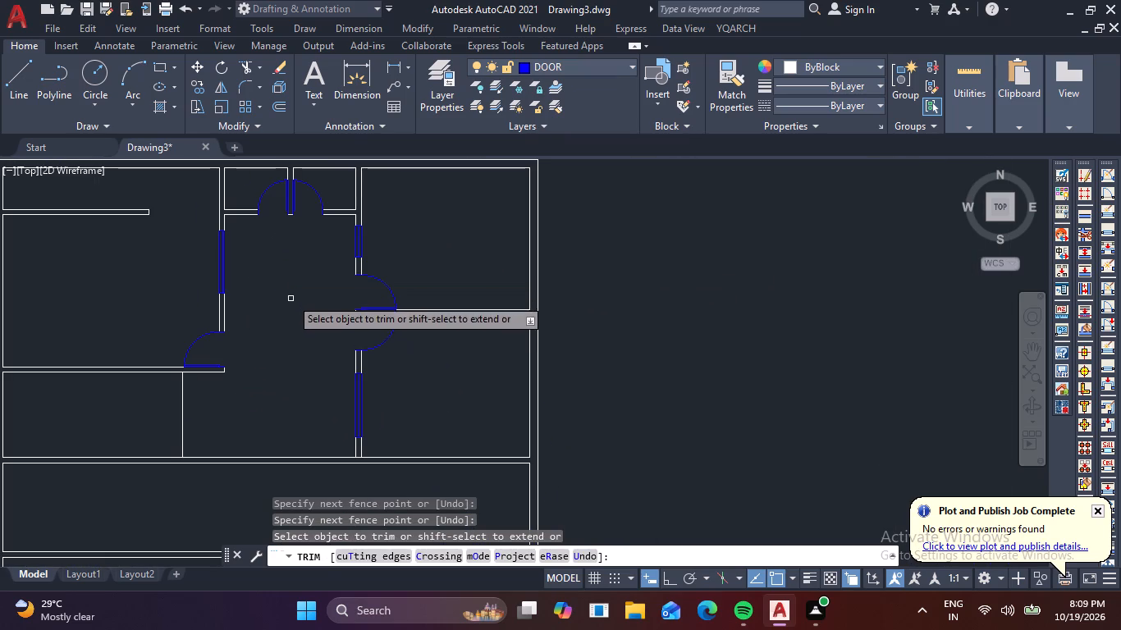
{"action": "middle_click_drag", "start_coordinate": [291, 291], "coordinate": [299, 322]}
{"action": "middle_click_drag", "start_coordinate": [300, 361], "coordinate": [300, 338]}
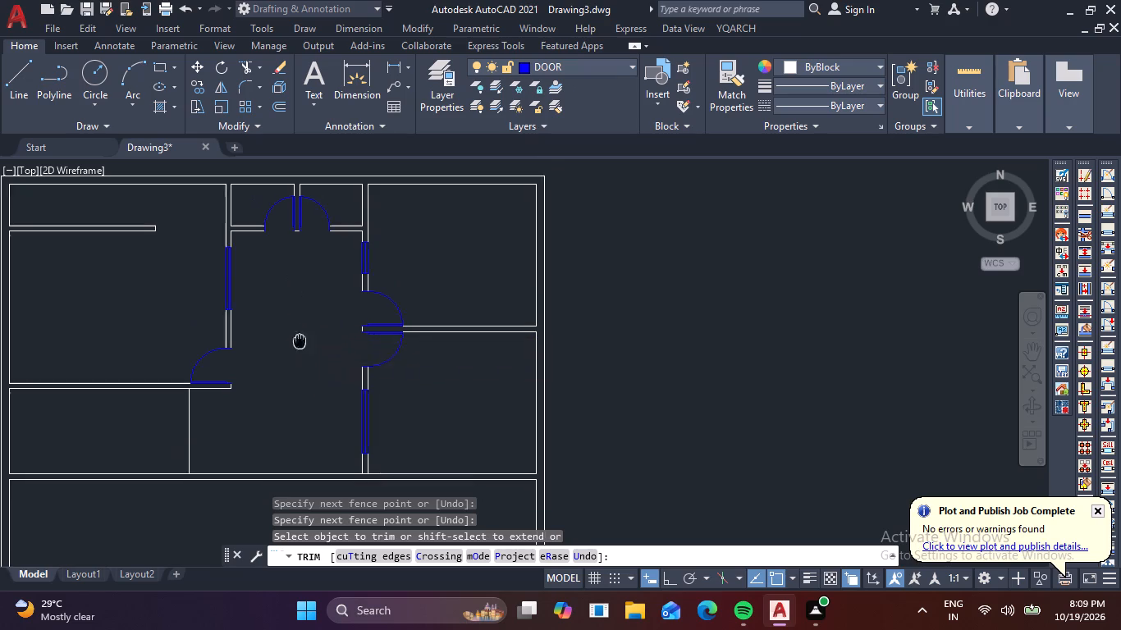
{"action": "middle_click_drag", "start_coordinate": [300, 338], "coordinate": [309, 193]}
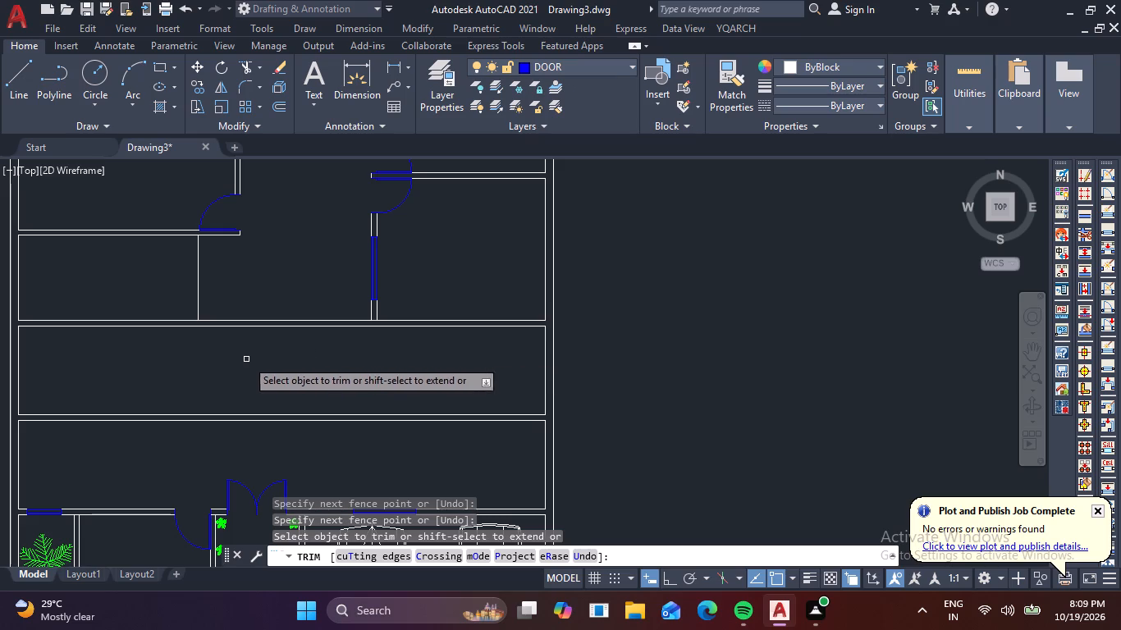
{"action": "middle_click_drag", "start_coordinate": [310, 253], "coordinate": [319, 313]}
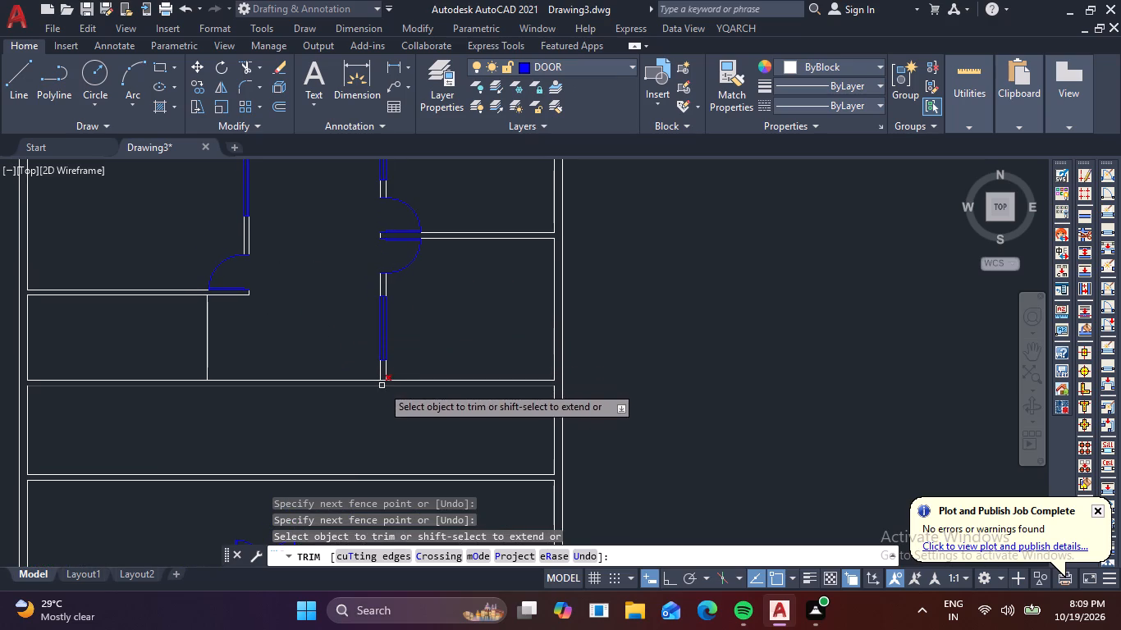
{"action": "scroll", "coordinate": [391, 338], "scroll_direction": "up", "scroll_amount": 2}
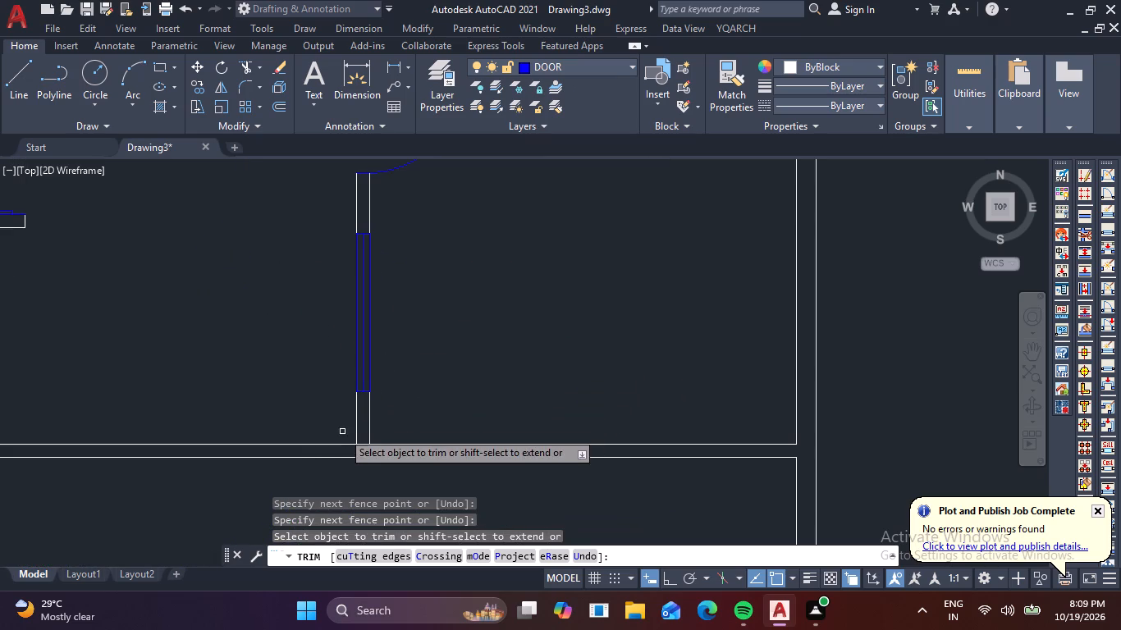
{"action": "left_click", "coordinate": [355, 429], "text": "shift"}
{"action": "middle_click_drag", "start_coordinate": [274, 428], "coordinate": [291, 417]}
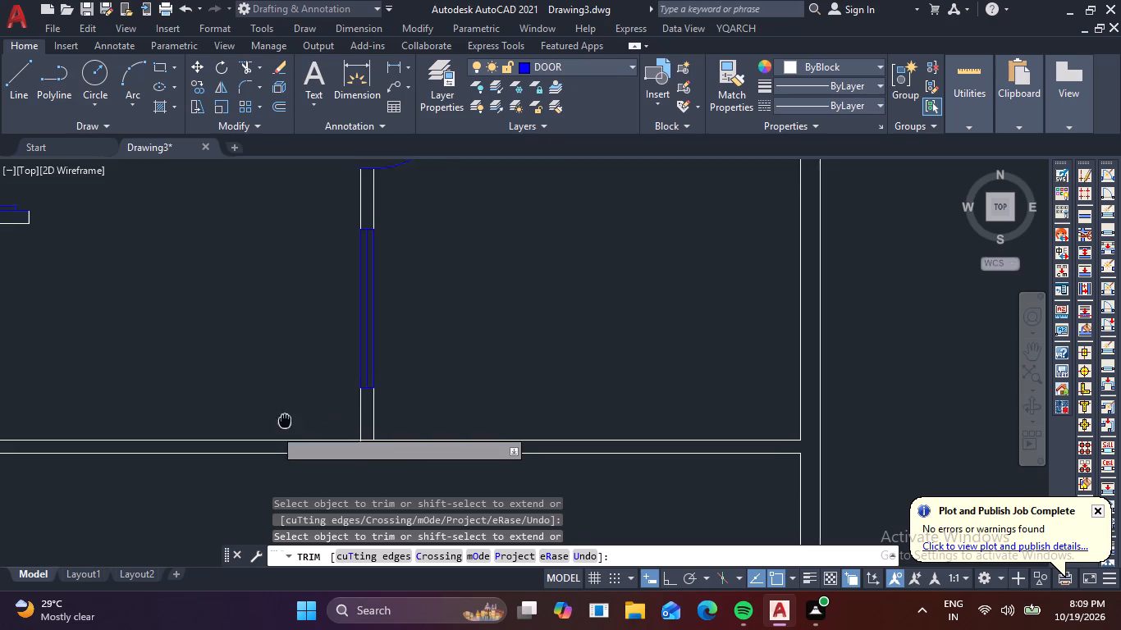
{"action": "middle_click_drag", "start_coordinate": [291, 417], "coordinate": [520, 346]}
{"action": "left_click", "coordinate": [166, 335], "text": "shift"}
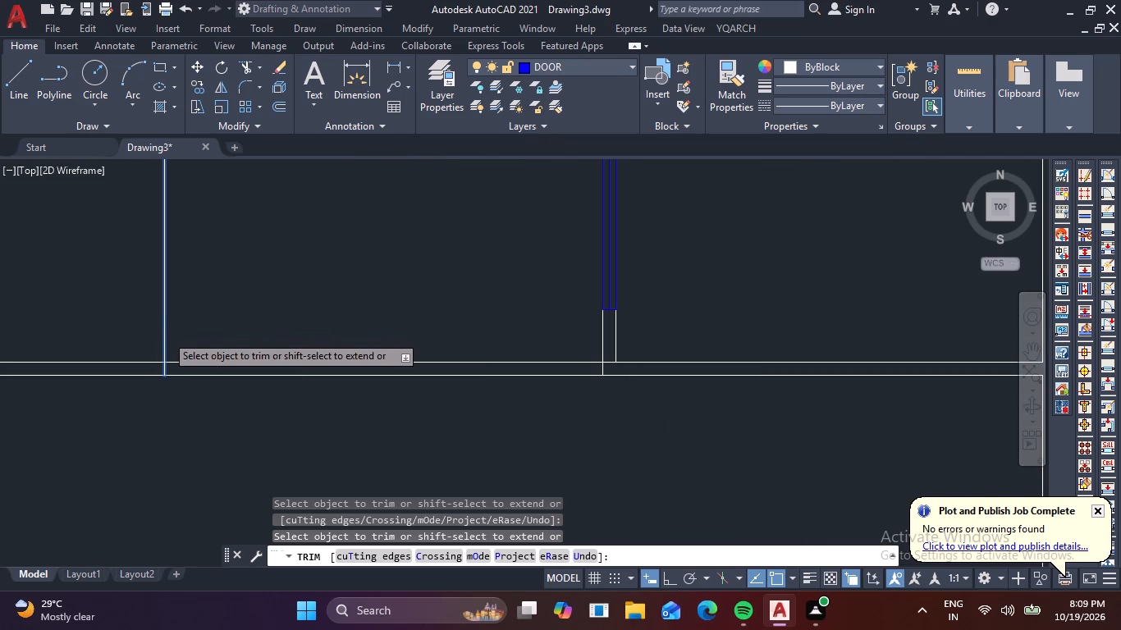
Trim away both faces of the horizontal wall between the two extended lines to open the central hall.
{"action": "left_click_drag", "start_coordinate": [293, 326], "coordinate": [318, 408]}
{"action": "scroll", "coordinate": [336, 365], "scroll_direction": "down", "scroll_amount": 2}
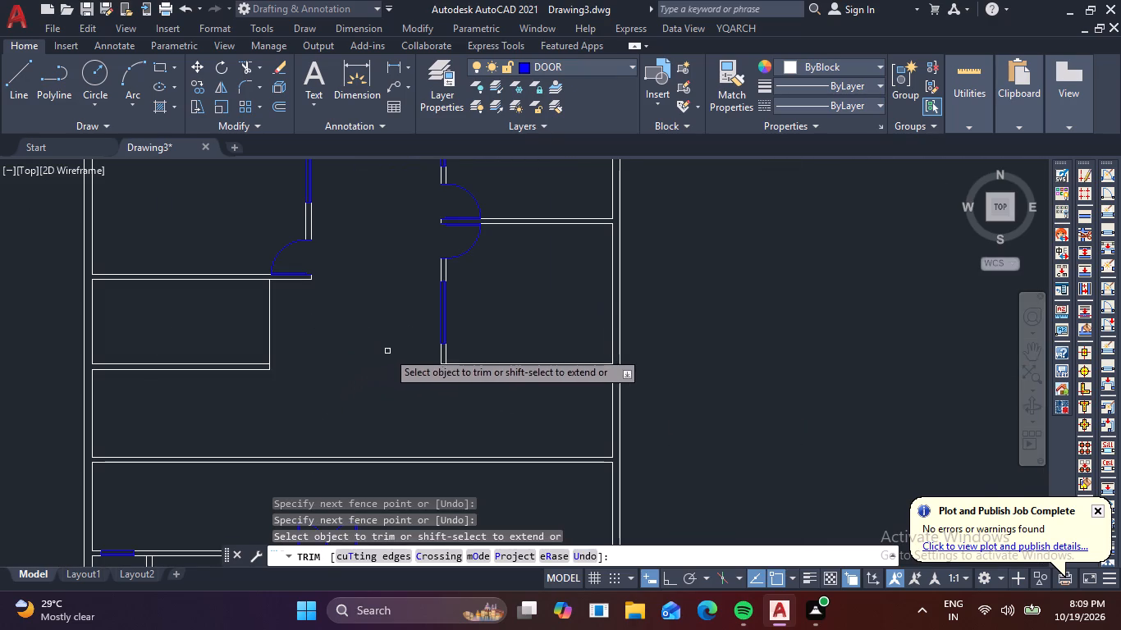
Trim the stub of the horizontal wall's upper face crossing the lower-right window partition at its bottom corner.
{"action": "middle_click_drag", "start_coordinate": [323, 345], "coordinate": [334, 473]}
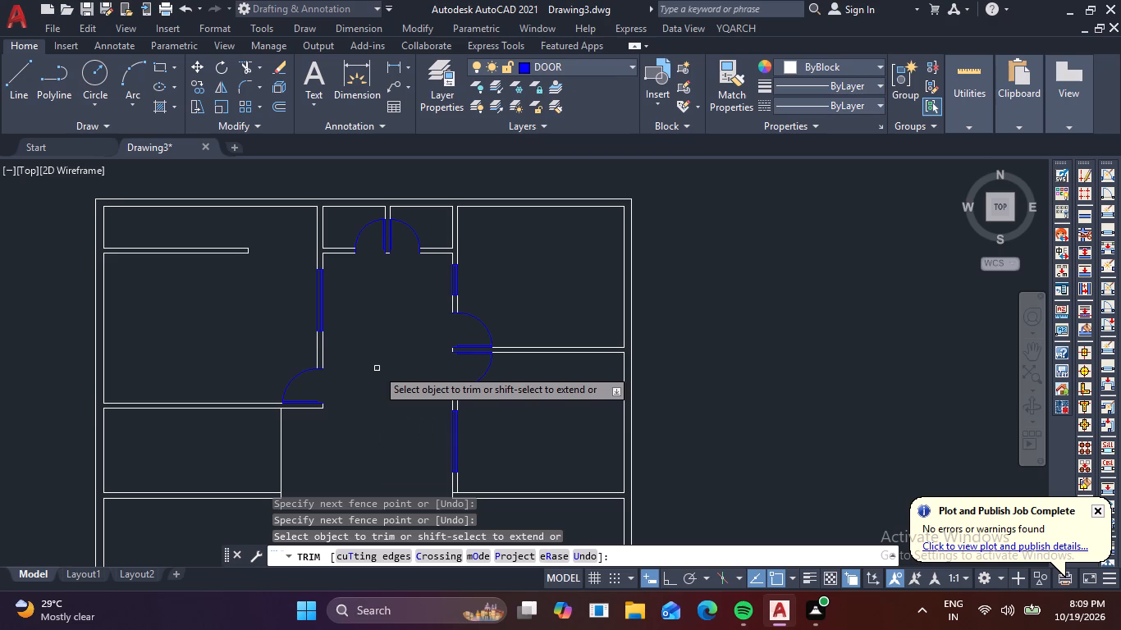
{"action": "middle_click_drag", "start_coordinate": [501, 481], "coordinate": [496, 386]}
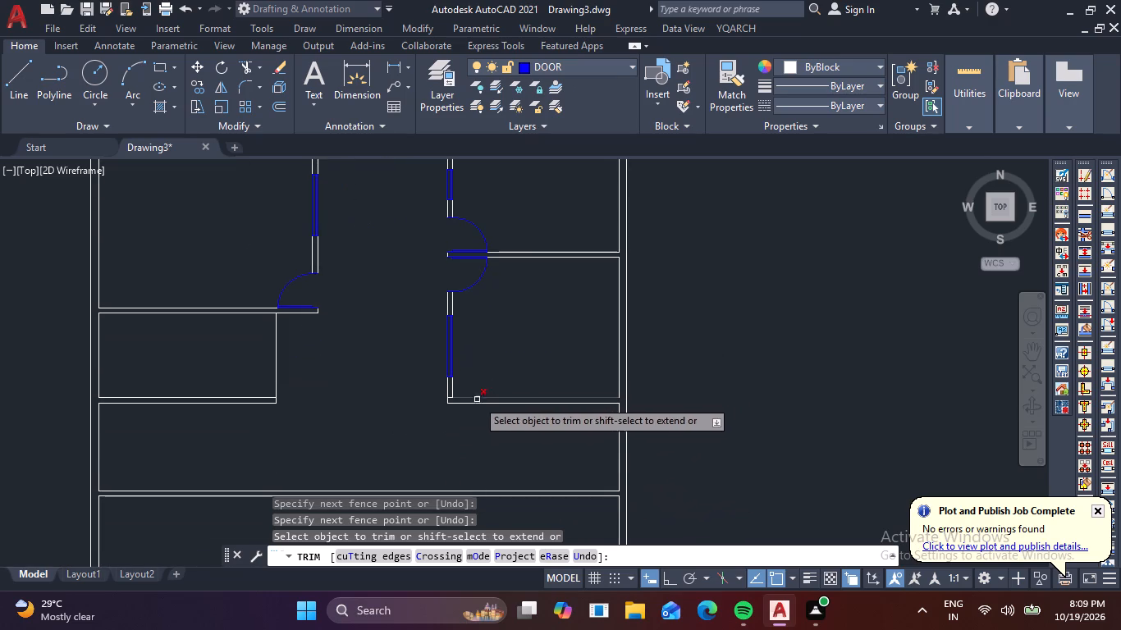
{"action": "scroll", "coordinate": [472, 401], "scroll_direction": "up", "scroll_amount": 3}
{"action": "left_click", "coordinate": [370, 389]}
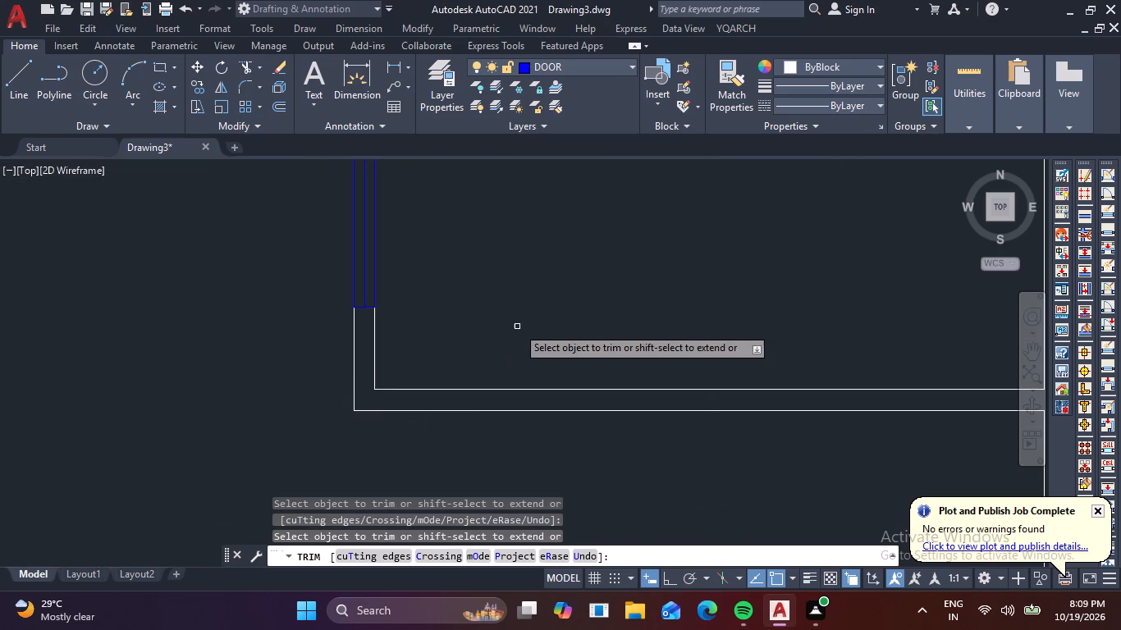
{"action": "scroll", "coordinate": [519, 322], "scroll_direction": "down", "scroll_amount": 2}
{"action": "key", "text": "Escape"}
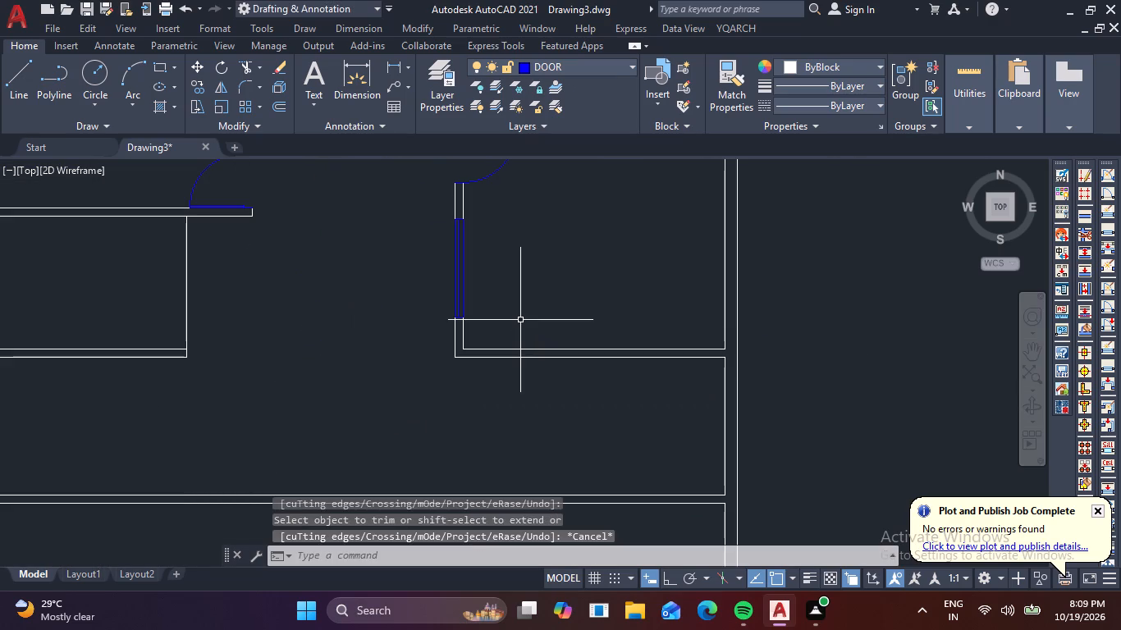
Erase the single vertical line closing the right side of the small left room.
{"action": "scroll", "coordinate": [522, 311], "scroll_direction": "down", "scroll_amount": 2}
{"action": "middle_click_drag", "start_coordinate": [519, 314], "coordinate": [492, 400]}
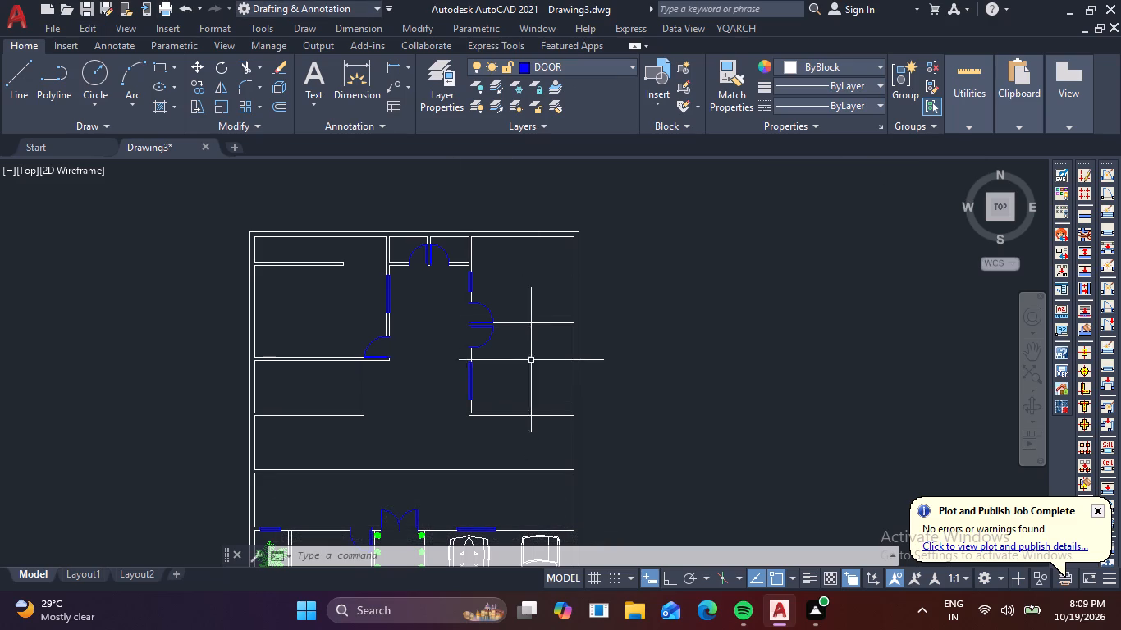
{"action": "middle_click_drag", "start_coordinate": [530, 358], "coordinate": [469, 230]}
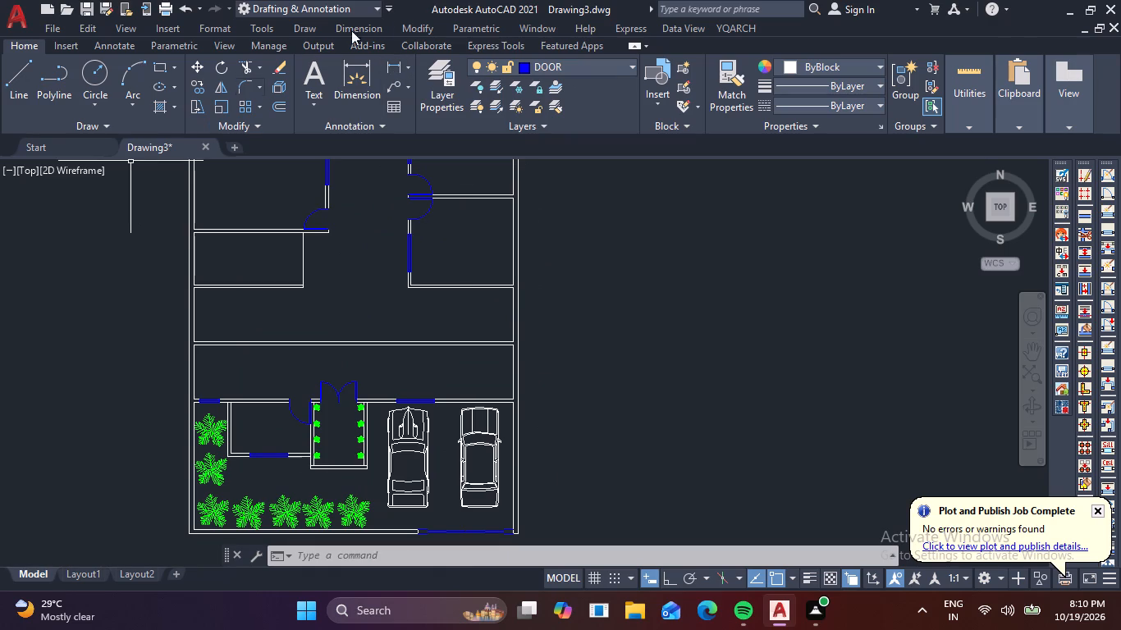
{"action": "scroll", "coordinate": [314, 249], "scroll_direction": "up", "scroll_amount": 2}
{"action": "left_click", "coordinate": [300, 257]}
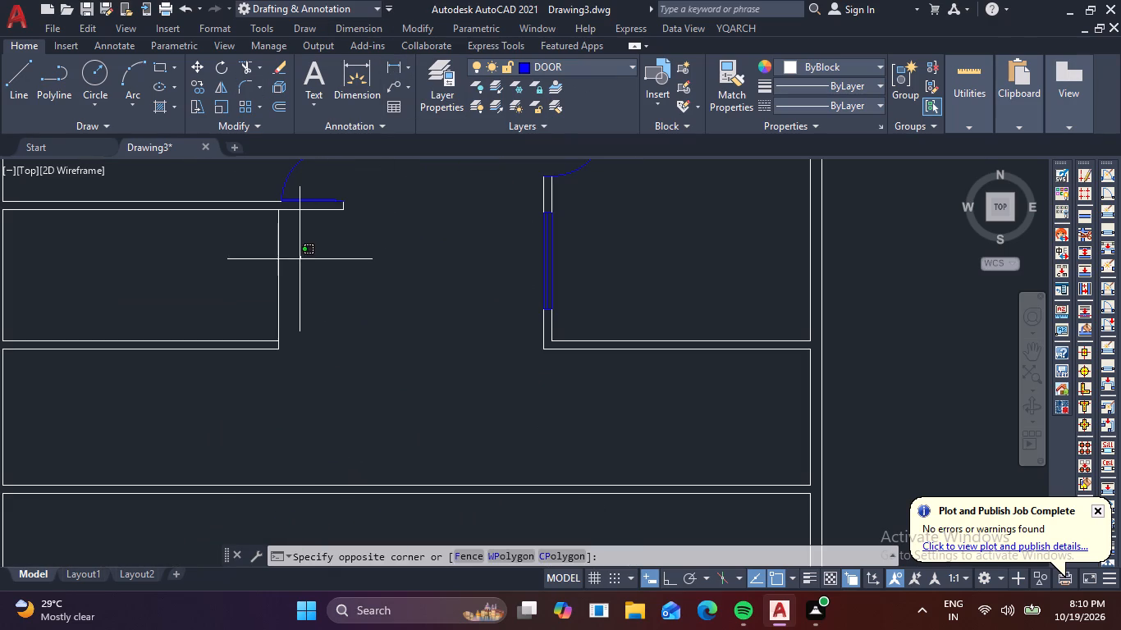
{"action": "left_click", "coordinate": [257, 257]}
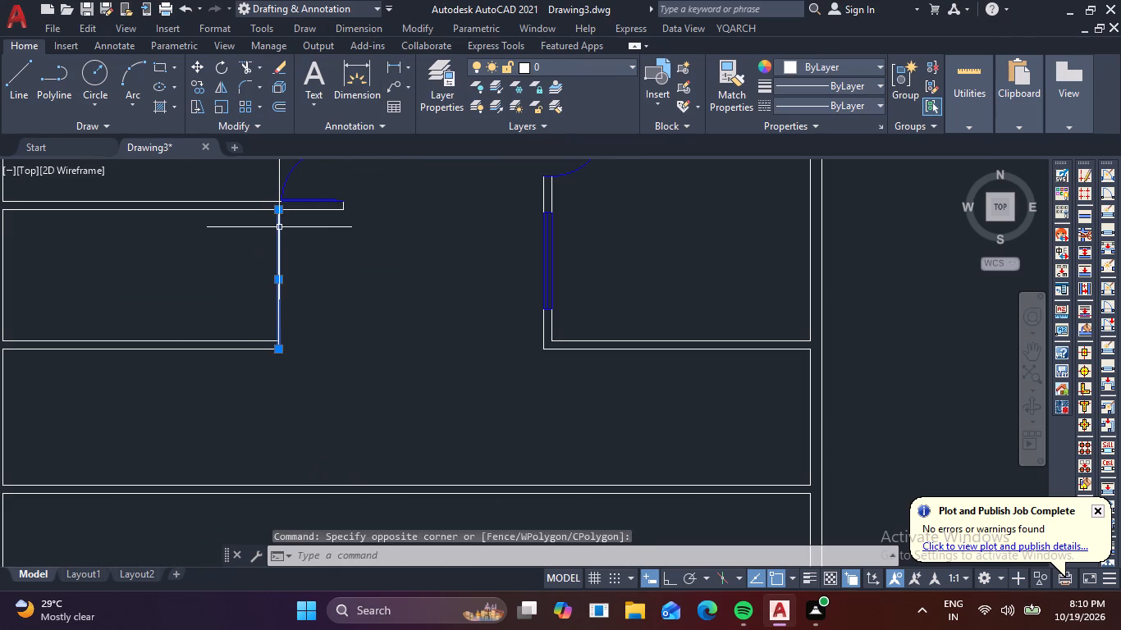
{"action": "key", "text": "Delete"}
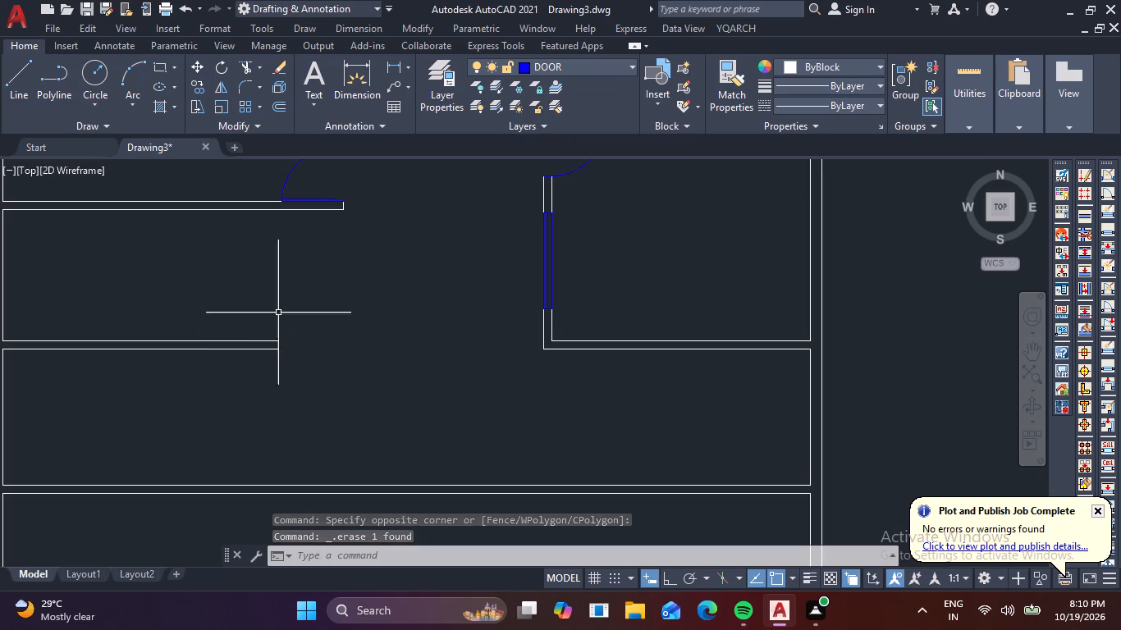
Draw a line closing the lower wall's free end beside the small left room, continuing straight up 8'-2" to the wall above.
{"action": "key", "text": "l"}
{"action": "key", "text": "space"}
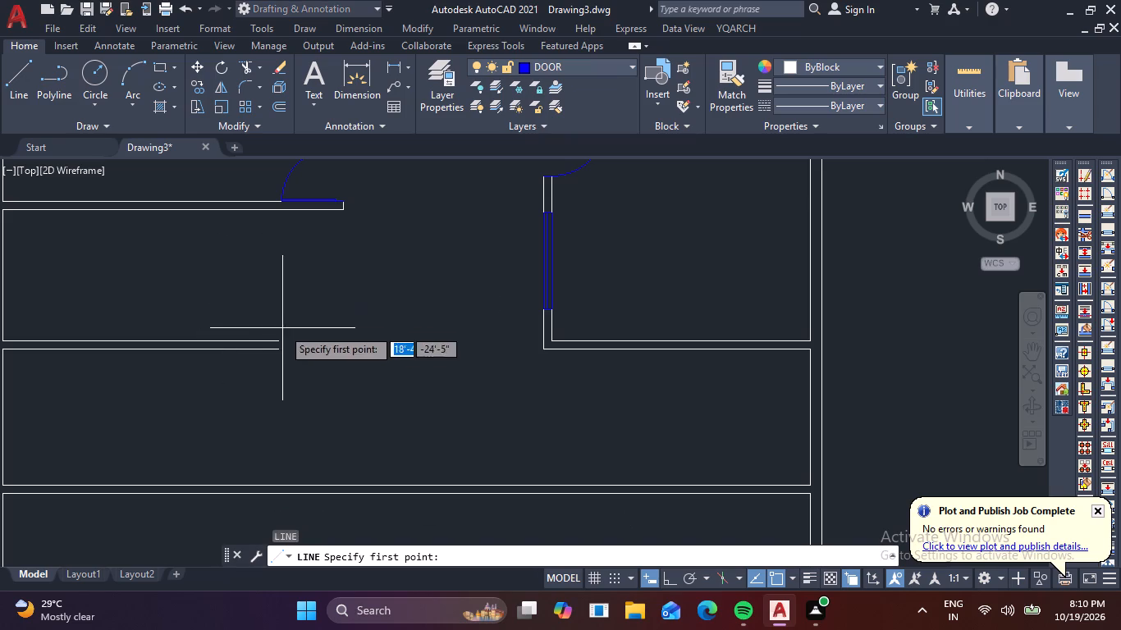
{"action": "scroll", "coordinate": [262, 354], "scroll_direction": "up", "scroll_amount": 4}
{"action": "left_click", "coordinate": [350, 316]}
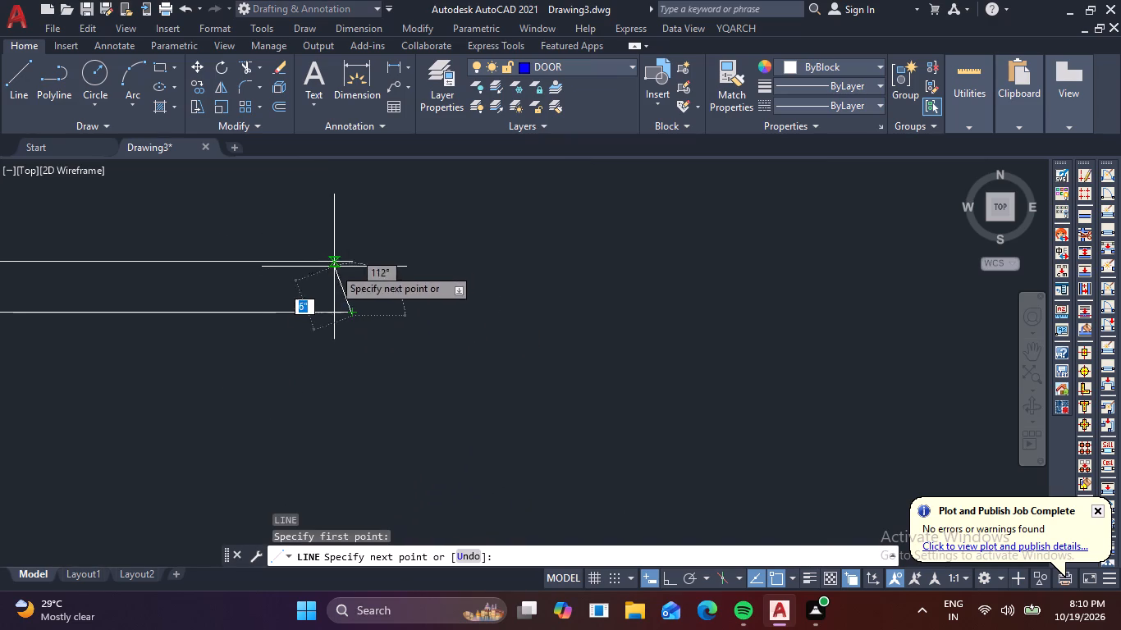
{"action": "left_click", "coordinate": [350, 260]}
{"action": "middle_click_drag", "start_coordinate": [364, 193], "coordinate": [364, 285]}
{"action": "scroll", "coordinate": [364, 281], "scroll_direction": "down", "scroll_amount": 2}
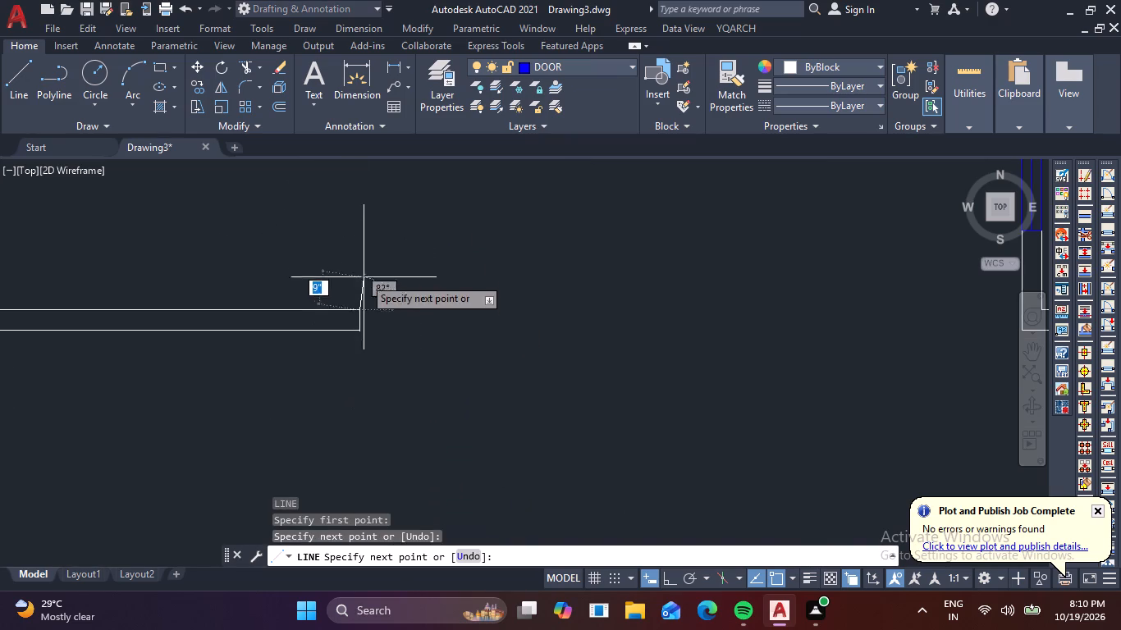
{"action": "middle_click_drag", "start_coordinate": [355, 312], "coordinate": [333, 412]}
{"action": "middle_click", "coordinate": [333, 412]}
{"action": "key", "text": "F8"}
{"action": "middle_click_drag", "start_coordinate": [352, 349], "coordinate": [332, 441]}
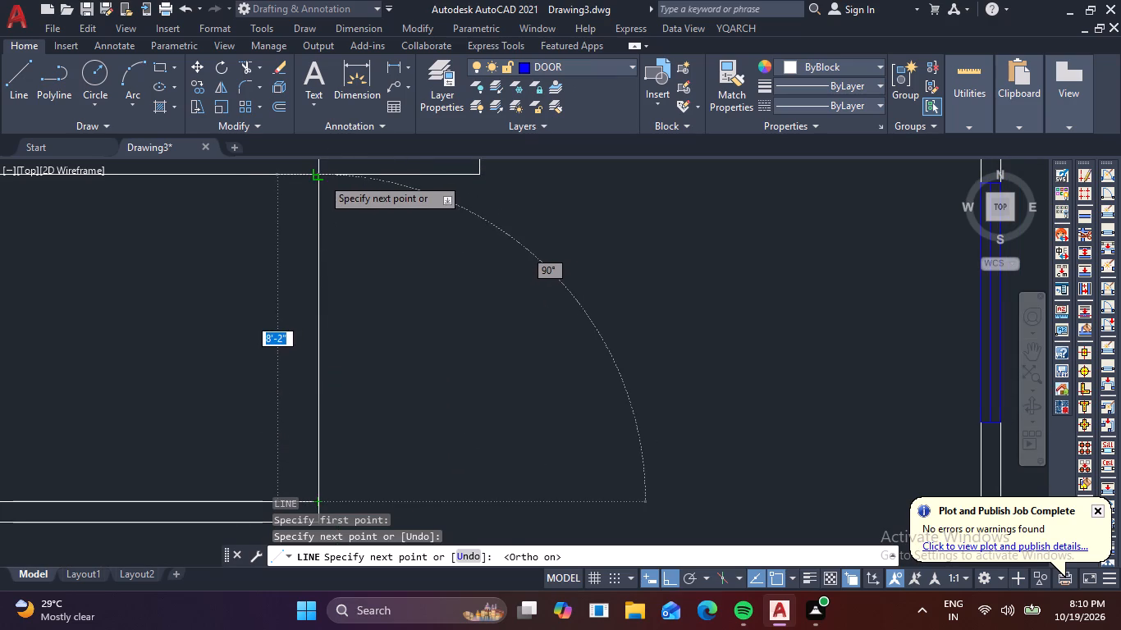
{"action": "left_click", "coordinate": [322, 177]}
{"action": "key", "text": "Escape"}
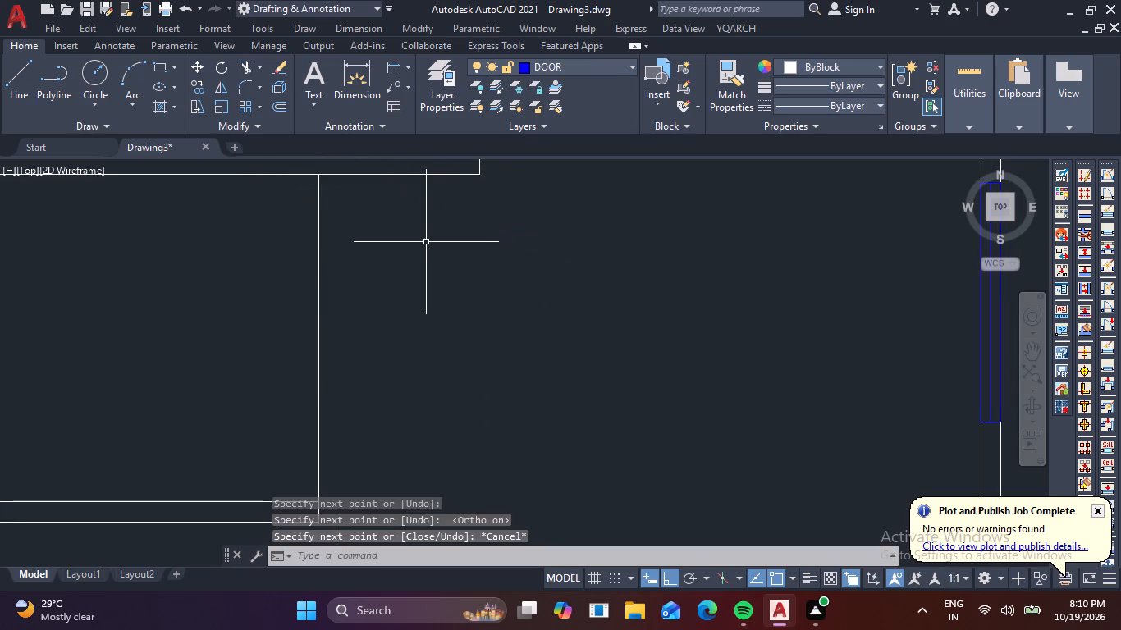
Offset the small left room's right edge repeatedly into the room at 1' spacing to make 13 stair tread lines.
{"action": "scroll", "coordinate": [425, 244], "scroll_direction": "down", "scroll_amount": 1}
{"action": "middle_click_drag", "start_coordinate": [436, 289], "coordinate": [444, 331]}
{"action": "left_click", "coordinate": [392, 340]}
{"action": "left_click", "coordinate": [333, 326]}
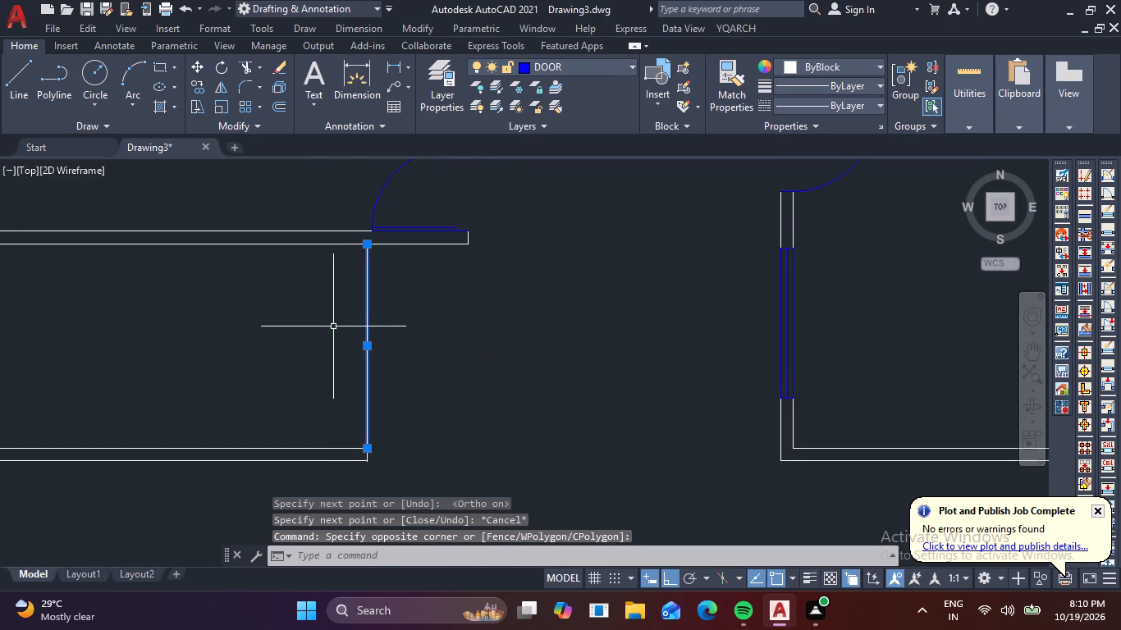
{"action": "scroll", "coordinate": [343, 322], "scroll_direction": "down", "scroll_amount": 2}
{"action": "middle_click_drag", "start_coordinate": [453, 330], "coordinate": [453, 367]}
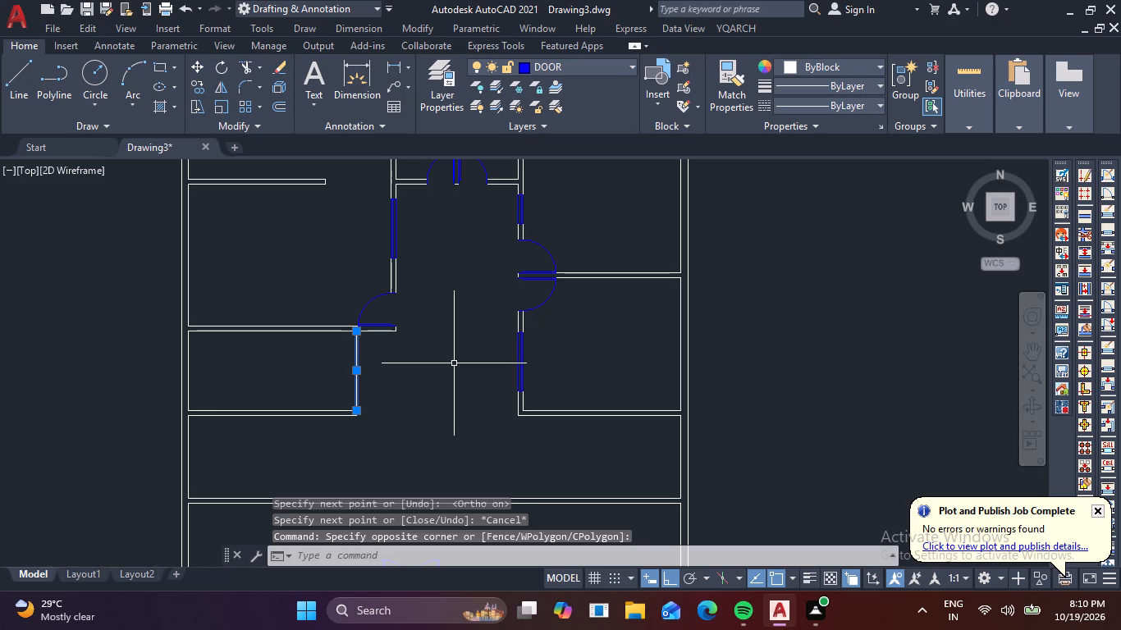
{"action": "key", "text": "Escape"}
{"action": "key", "text": "o"}
{"action": "key", "text": "Return"}
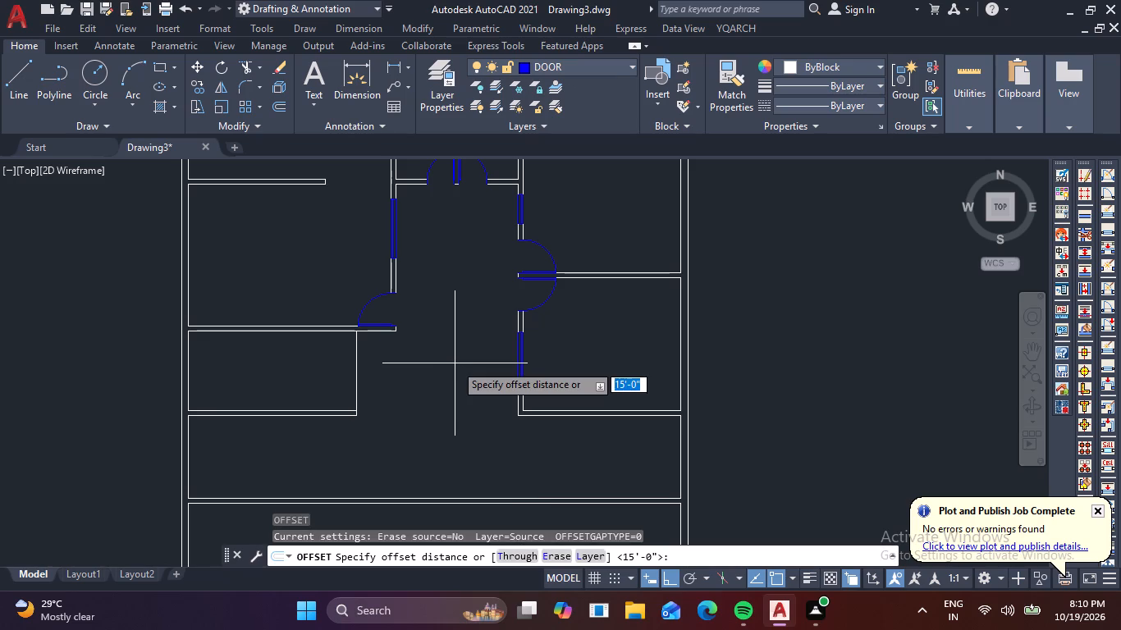
{"action": "type", "text": "1'"}
{"action": "key", "text": "Return"}
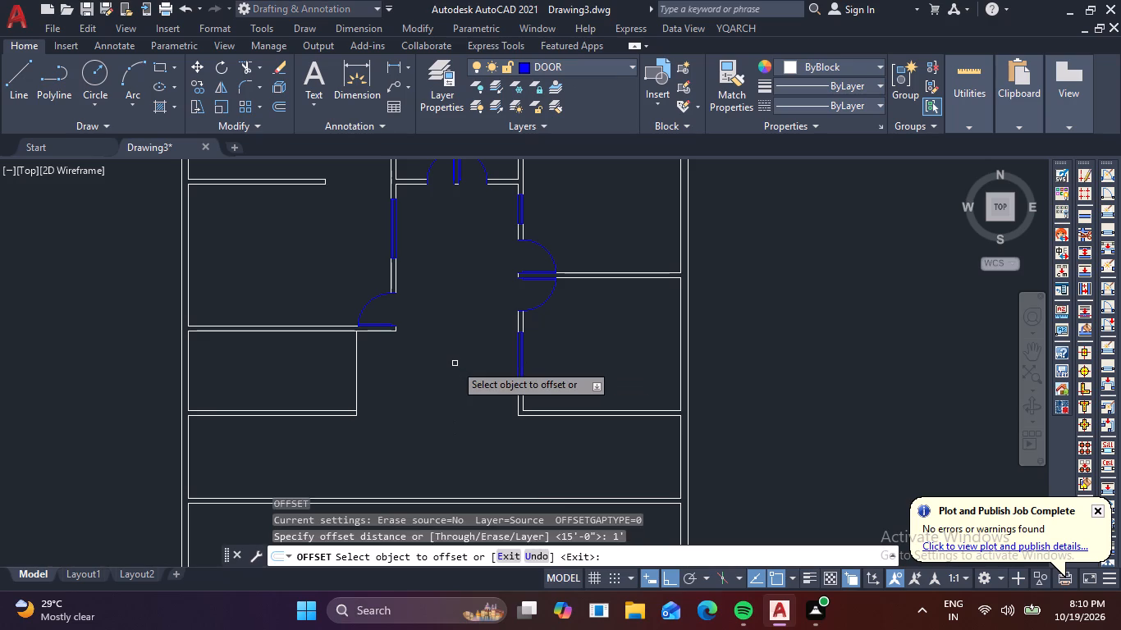
{"action": "left_click", "coordinate": [358, 371]}
{"action": "right_click", "coordinate": [358, 371]}
{"action": "left_click", "coordinate": [441, 223]}
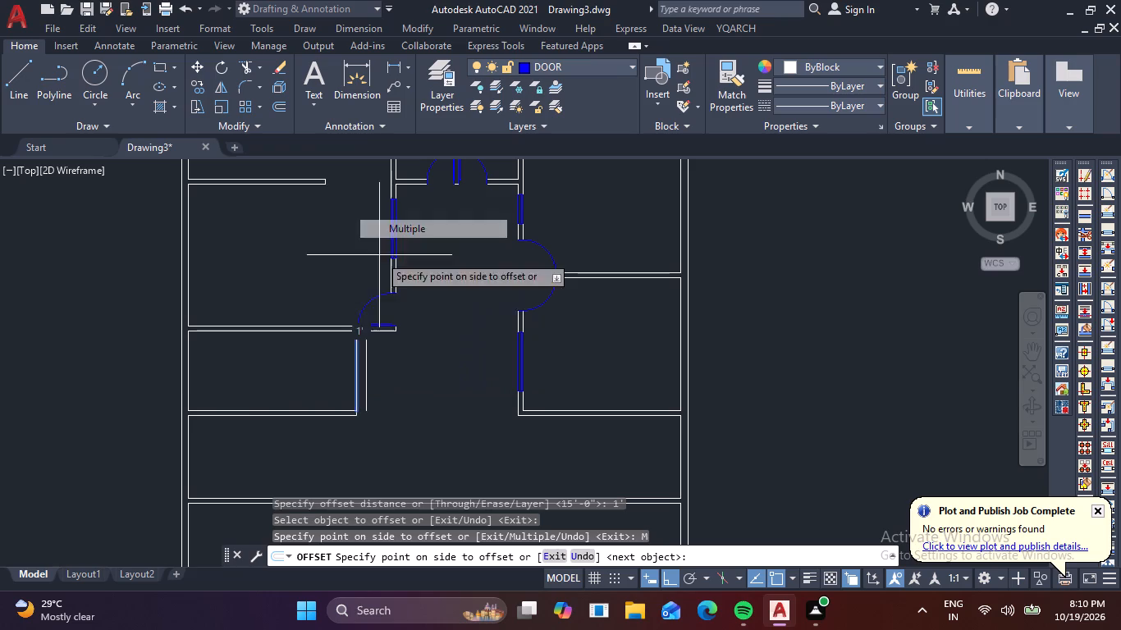
{"action": "double_click", "coordinate": [91, 393]}
{"action": "left_click", "coordinate": [36, 383]}
{"action": "left_click", "coordinate": [28, 378]}
{"action": "triple_click", "coordinate": [21, 374]}
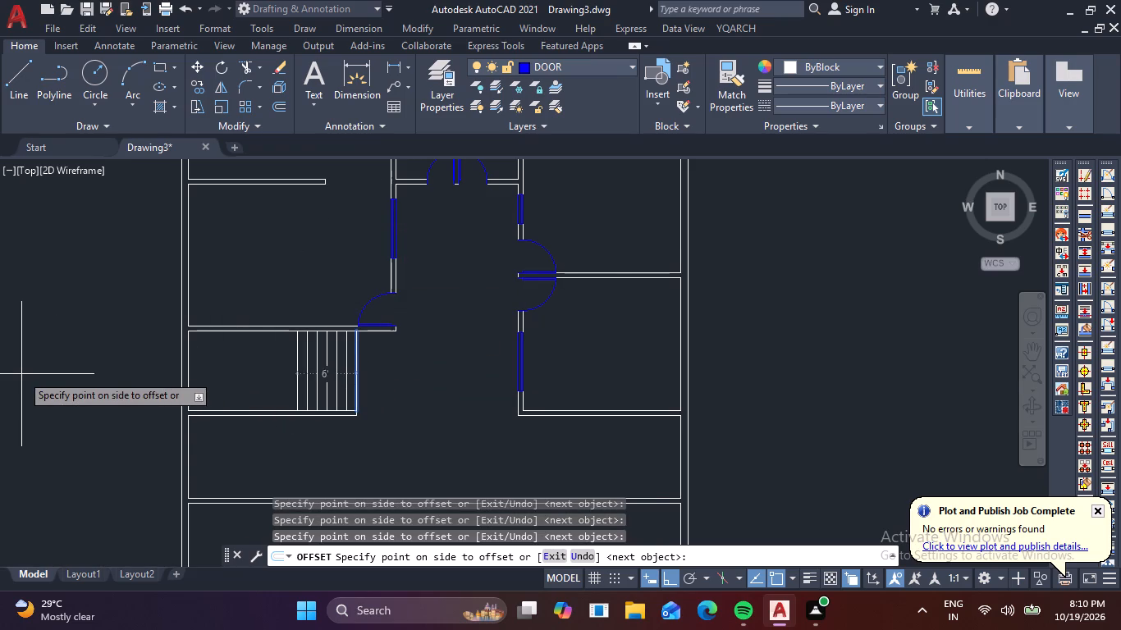
{"action": "triple_click", "coordinate": [21, 374]}
{"action": "triple_click", "coordinate": [21, 374]}
{"action": "triple_click", "coordinate": [20, 372]}
{"action": "double_click", "coordinate": [16, 368]}
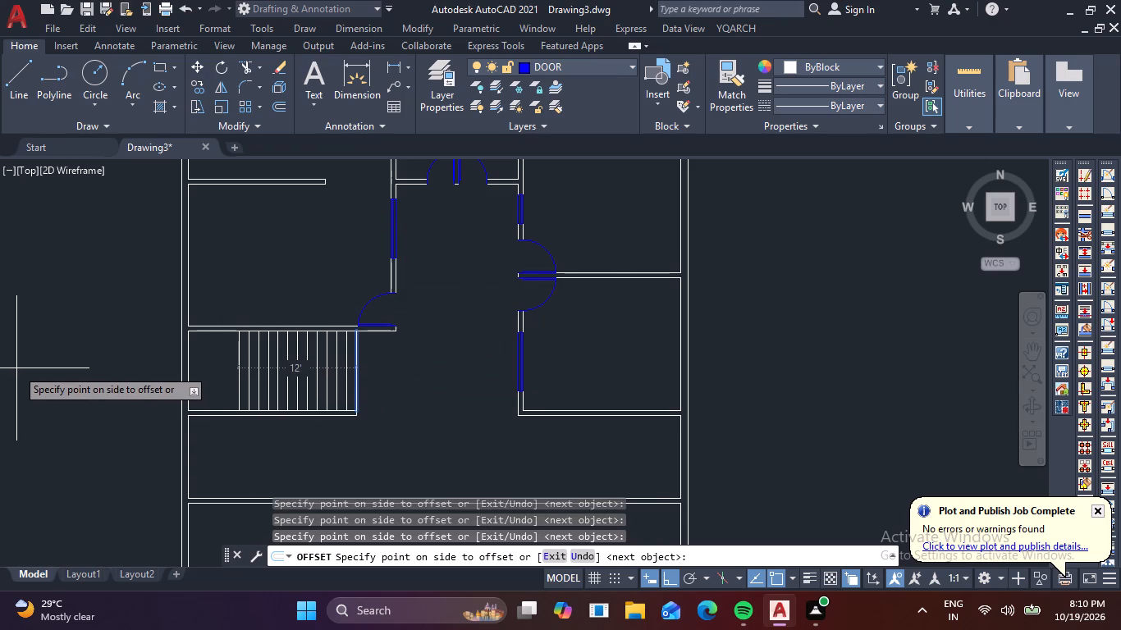
{"action": "left_click", "coordinate": [15, 367]}
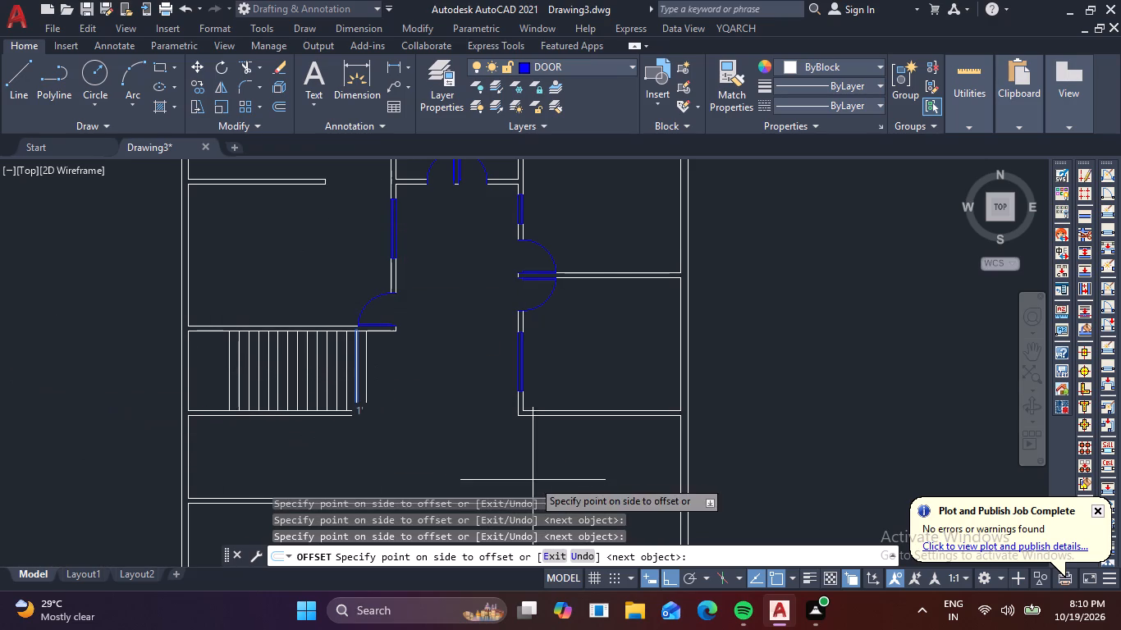
{"action": "key", "text": "Escape"}
Measure the landing space between the last tread line and the left outer wall.
{"action": "scroll", "coordinate": [243, 385], "scroll_direction": "up", "scroll_amount": 1}
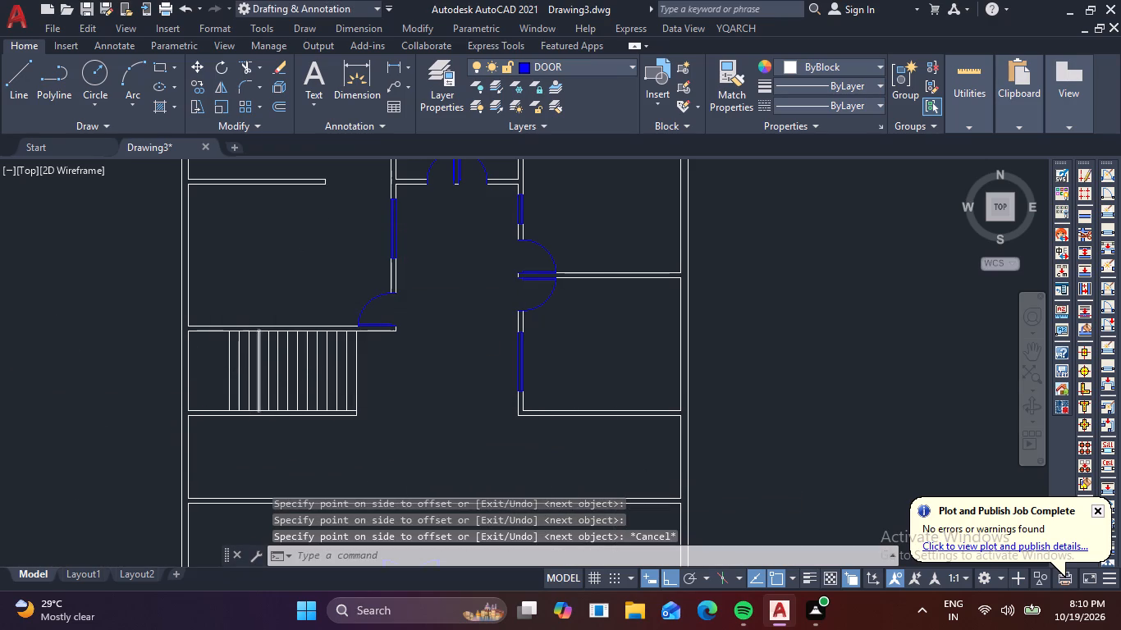
{"action": "scroll", "coordinate": [243, 385], "scroll_direction": "up", "scroll_amount": 2}
{"action": "middle_click_drag", "start_coordinate": [260, 397], "coordinate": [381, 445]}
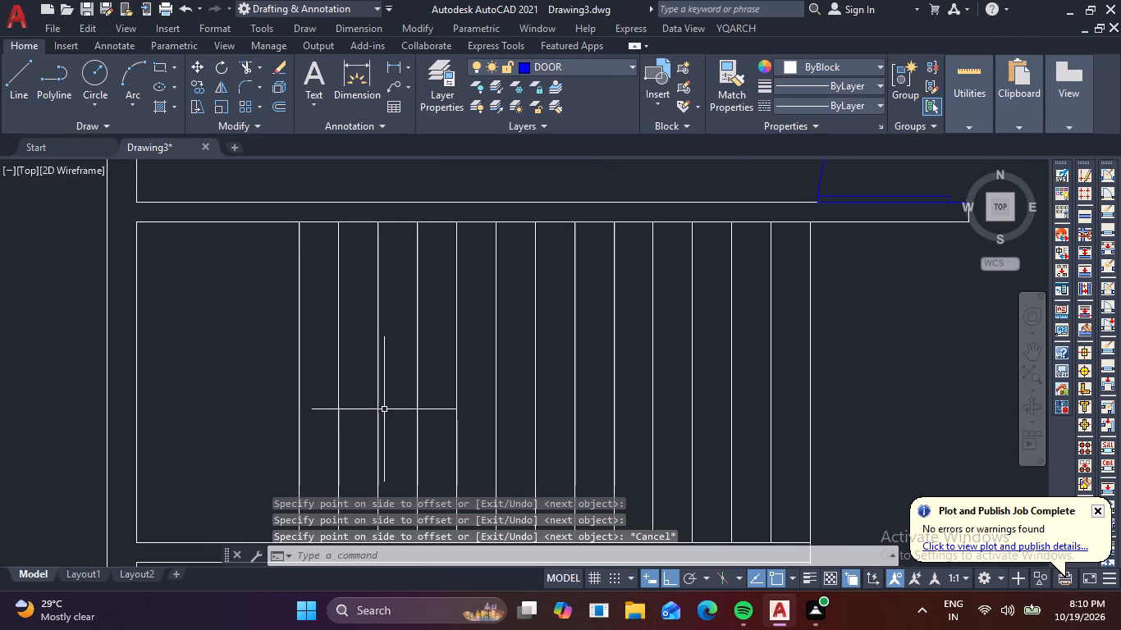
{"action": "scroll", "coordinate": [533, 354], "scroll_direction": "down", "scroll_amount": 1}
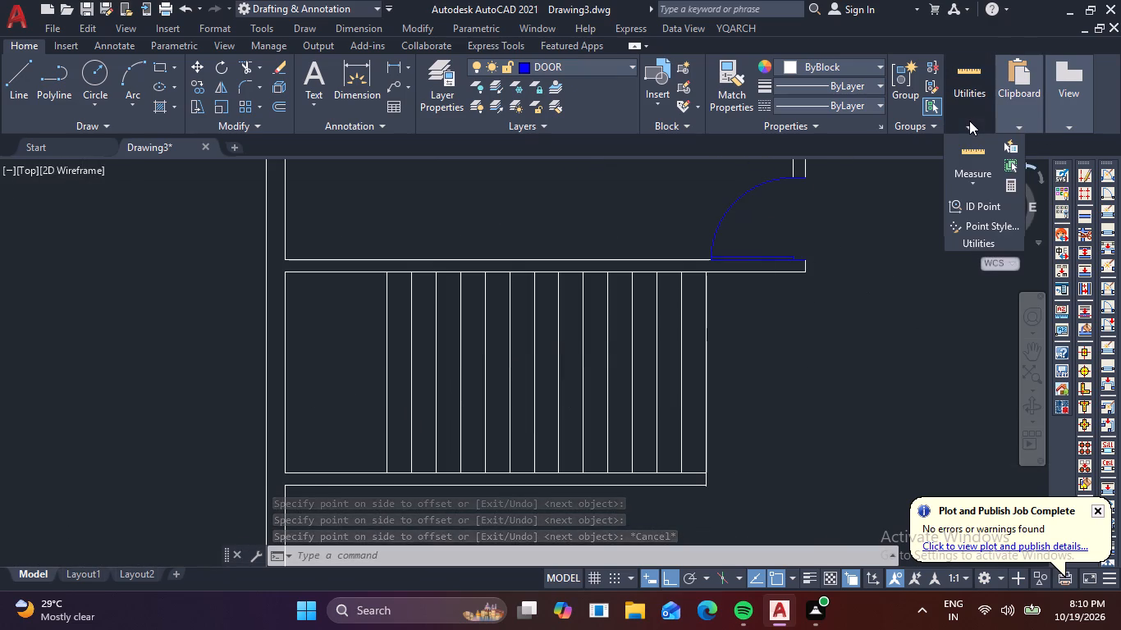
{"action": "left_click", "coordinate": [969, 121]}
{"action": "left_click", "coordinate": [968, 139]}
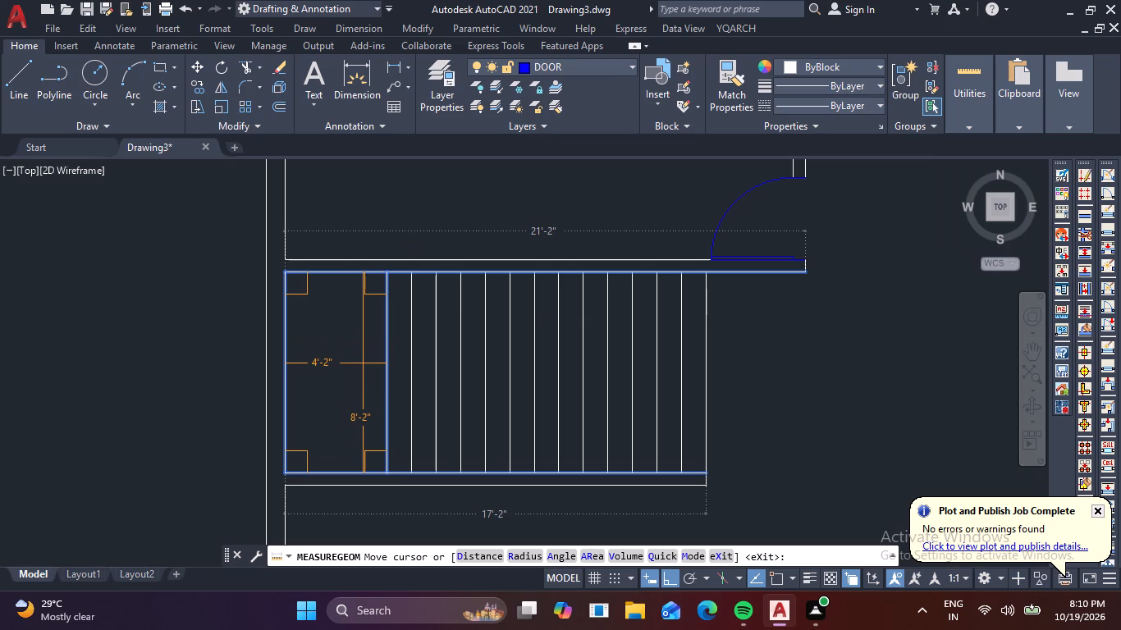
{"action": "key", "text": "Escape"}
Draw a 13' horizontal centre line across the stairs from the right edge's midpoint to the last tread line's midpoint.
{"action": "key", "text": "l"}
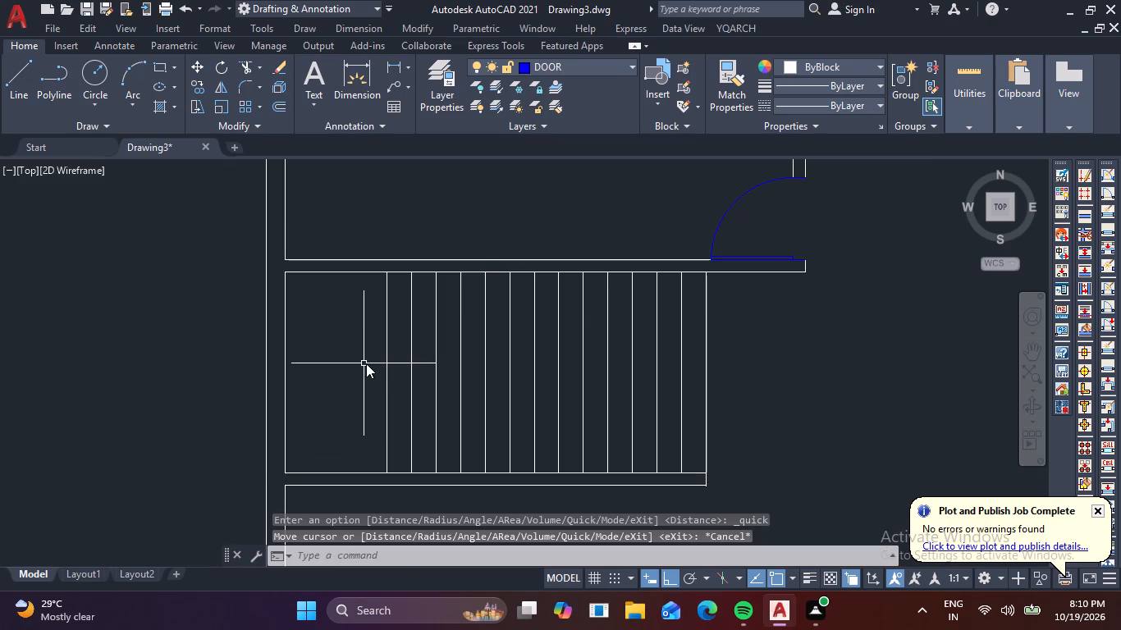
{"action": "key", "text": "space"}
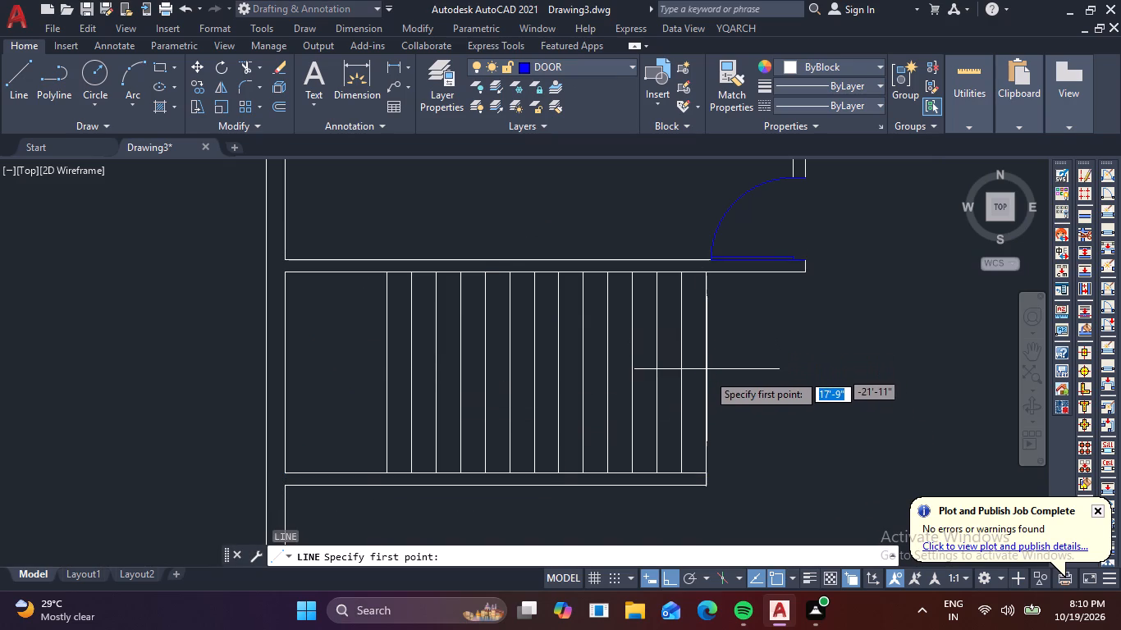
{"action": "left_click", "coordinate": [708, 375]}
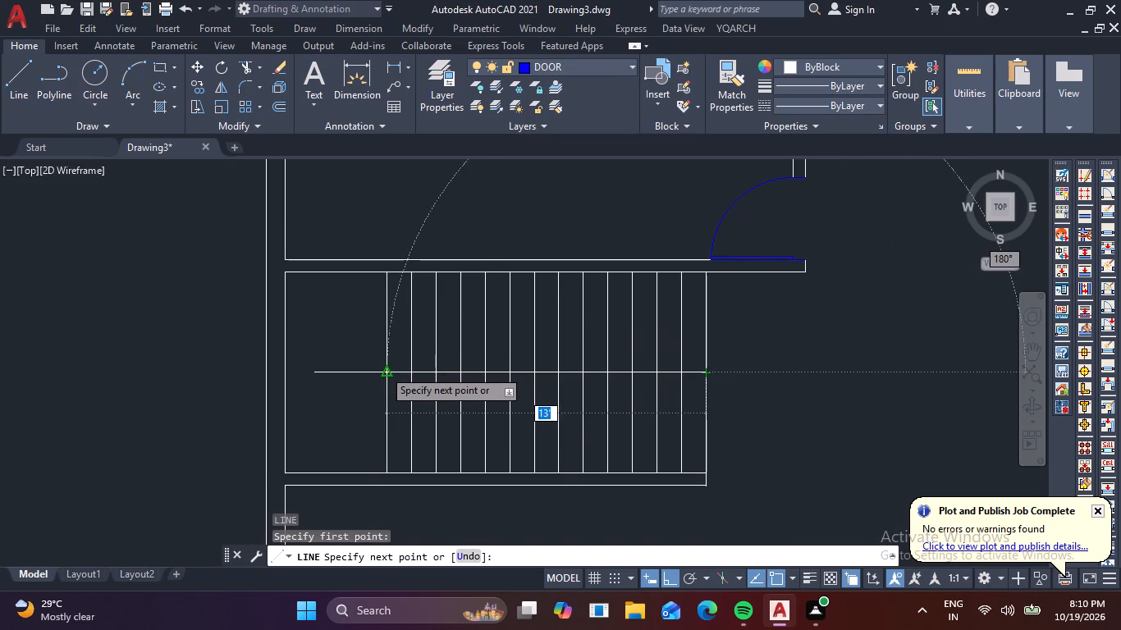
{"action": "left_click", "coordinate": [383, 369]}
{"action": "key", "text": "Escape"}
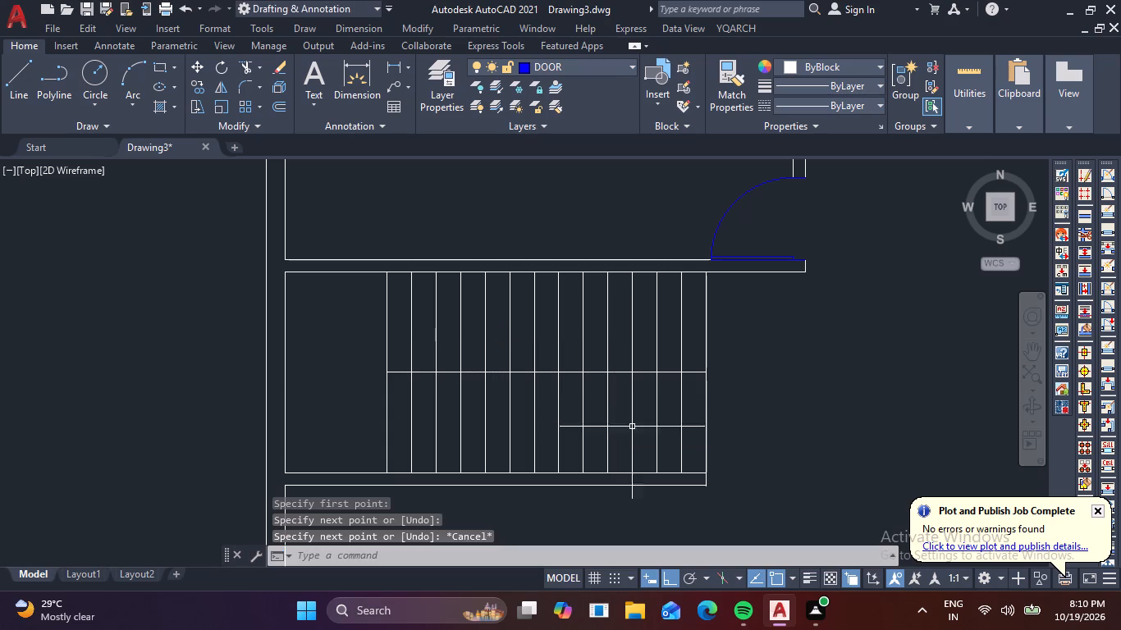
Offset the stair centre line 1" to both its upper and lower sides.
{"action": "key", "text": "o"}
{"action": "key", "text": "Return"}
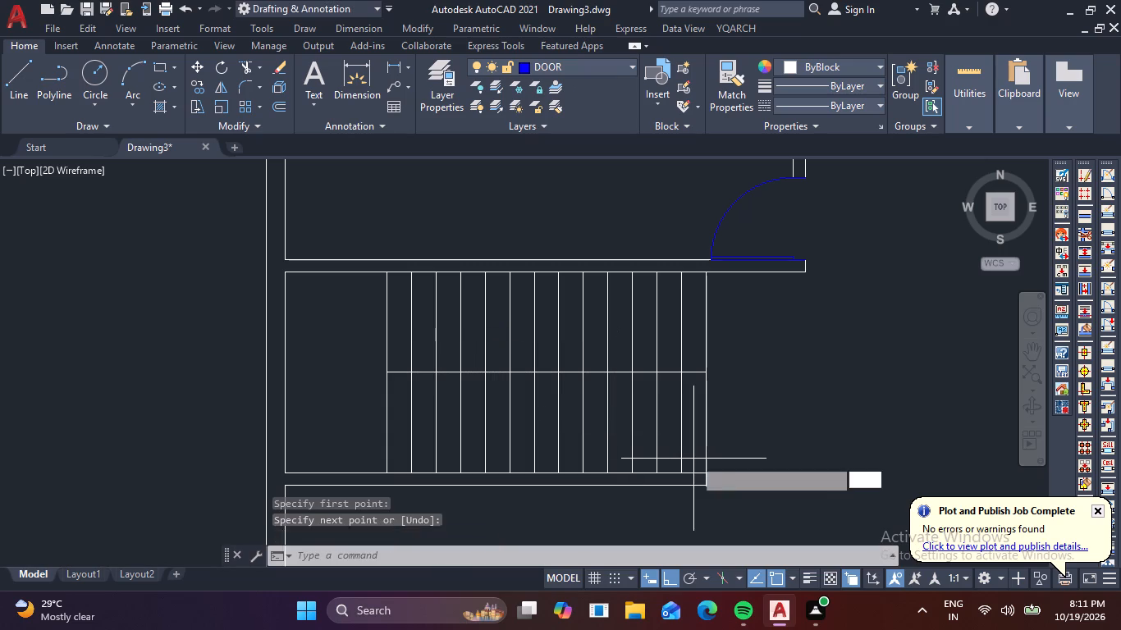
{"action": "key", "text": "1"}
{"action": "key", "text": "space"}
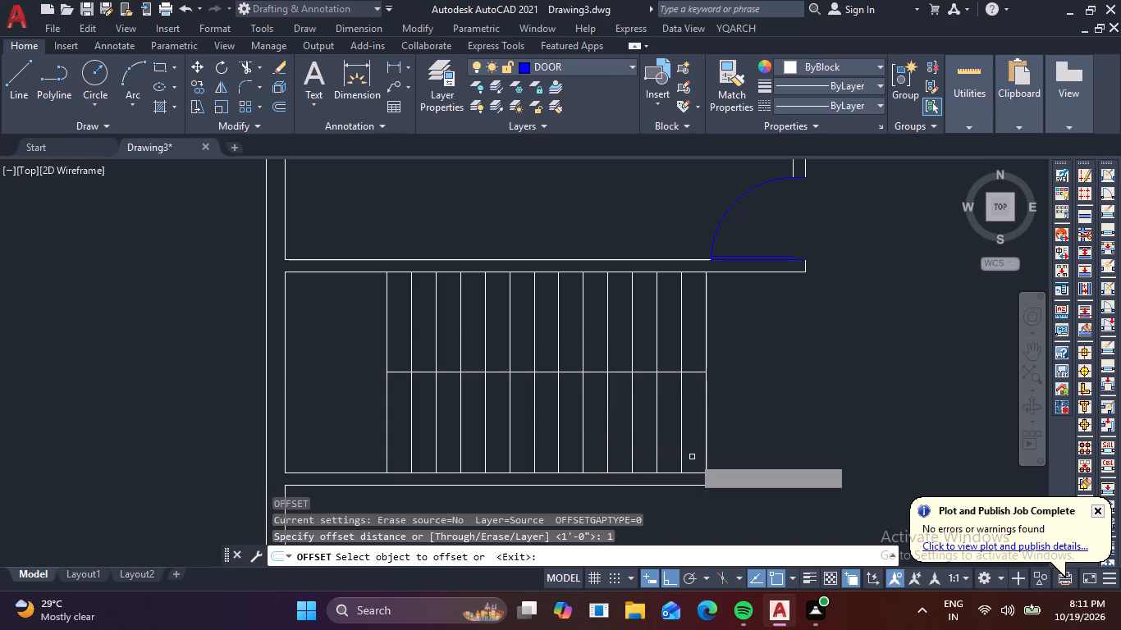
{"action": "left_click", "coordinate": [643, 373]}
{"action": "left_click", "coordinate": [650, 342]}
{"action": "scroll", "coordinate": [647, 380], "scroll_direction": "up", "scroll_amount": 2}
{"action": "left_click", "coordinate": [649, 365]}
{"action": "left_click", "coordinate": [629, 433]}
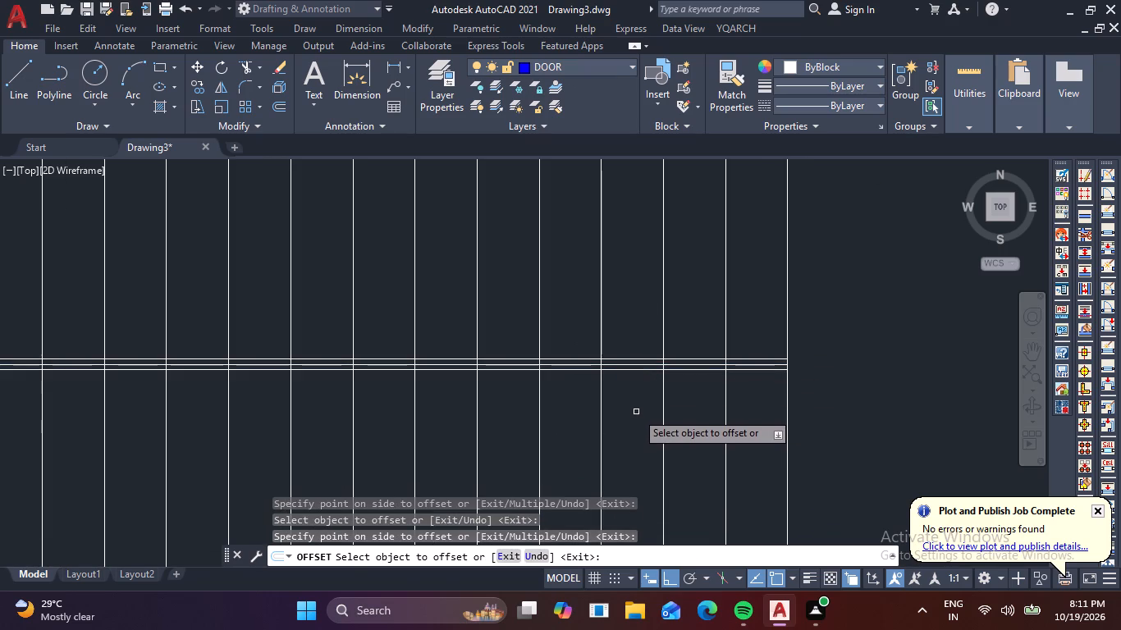
{"action": "key", "text": "Escape"}
Erase the original stair centre line between the two offset lines.
{"action": "left_click", "coordinate": [638, 365]}
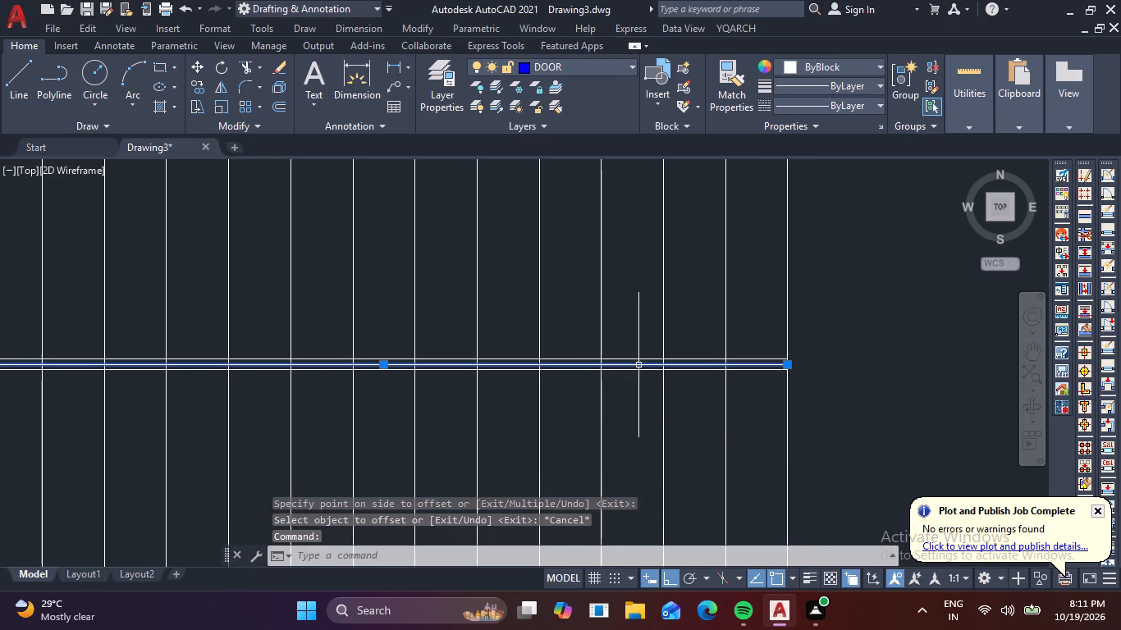
{"action": "key", "text": "Delete"}
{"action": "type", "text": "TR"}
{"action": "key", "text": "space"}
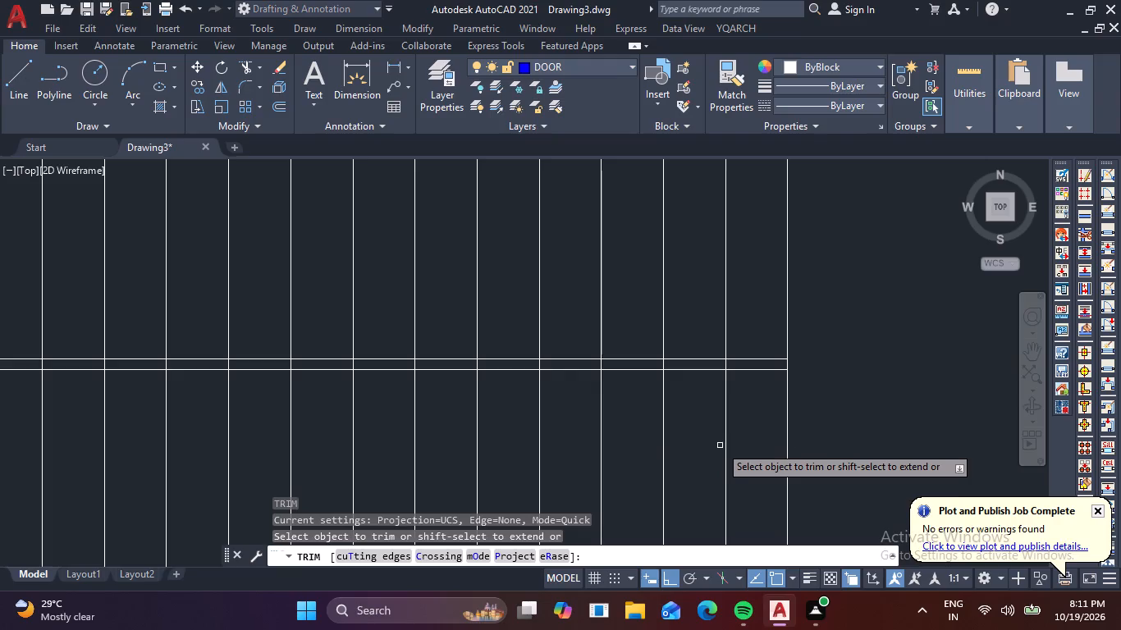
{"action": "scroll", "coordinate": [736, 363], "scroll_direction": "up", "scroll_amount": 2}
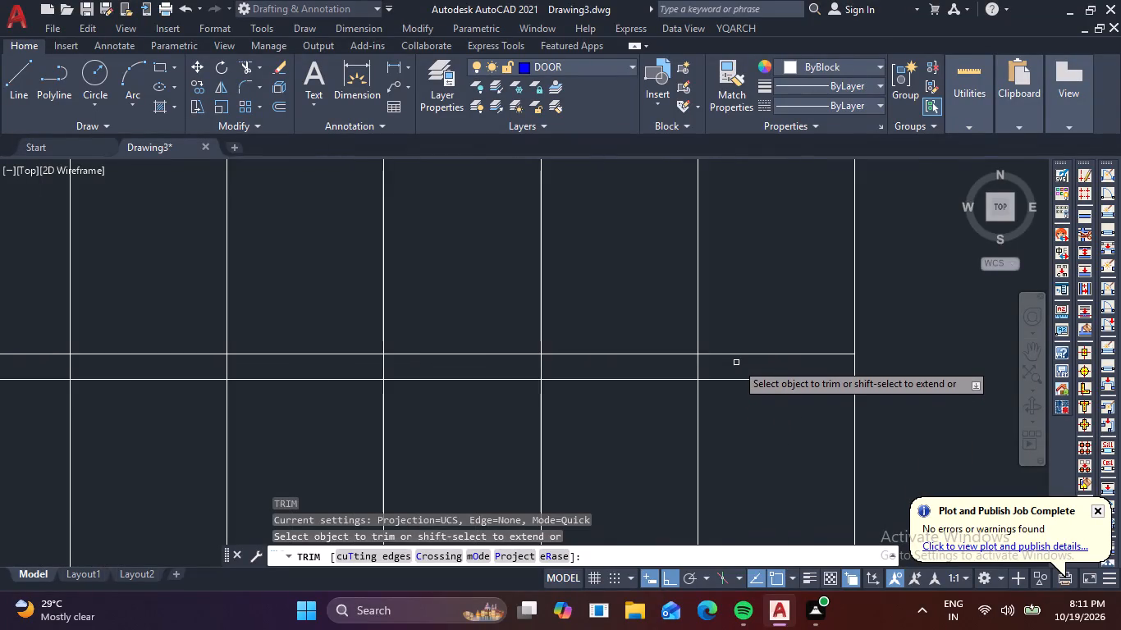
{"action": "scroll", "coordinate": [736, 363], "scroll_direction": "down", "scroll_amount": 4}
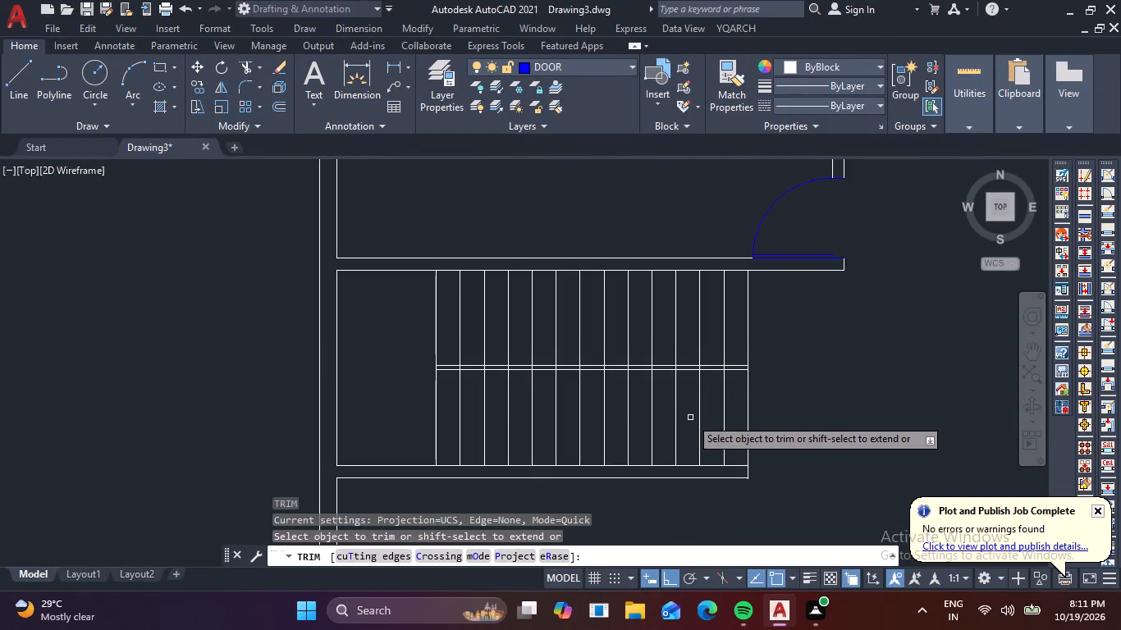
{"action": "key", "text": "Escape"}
Measure the width and depth of the landing between the outer wall and the last tread line.
{"action": "scroll", "coordinate": [675, 377], "scroll_direction": "up", "scroll_amount": 1}
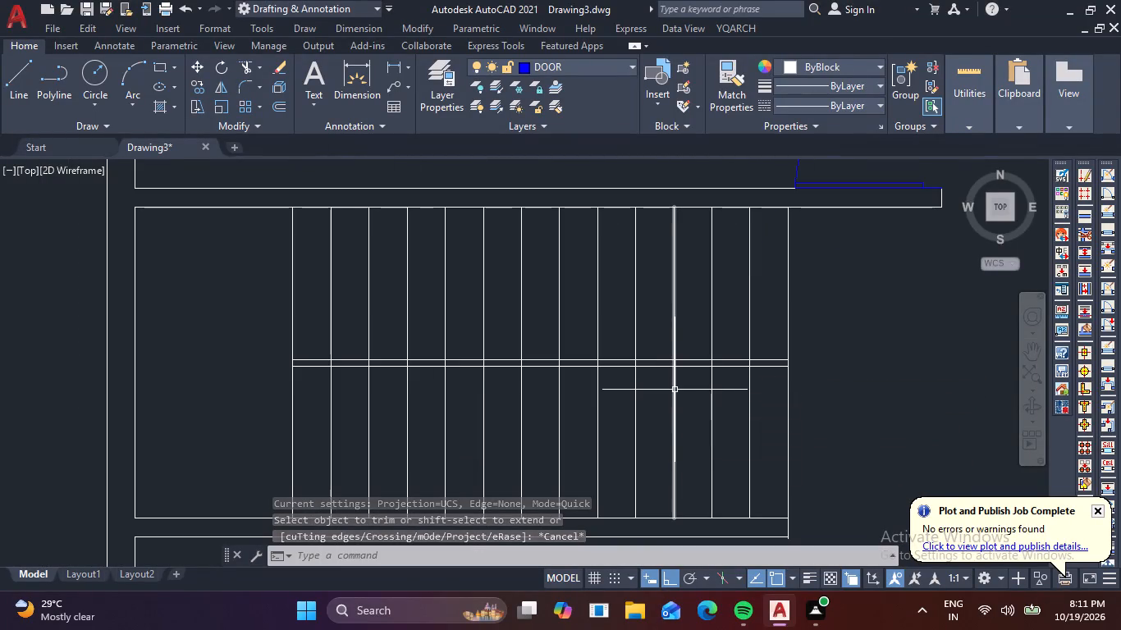
{"action": "left_click", "coordinate": [975, 115]}
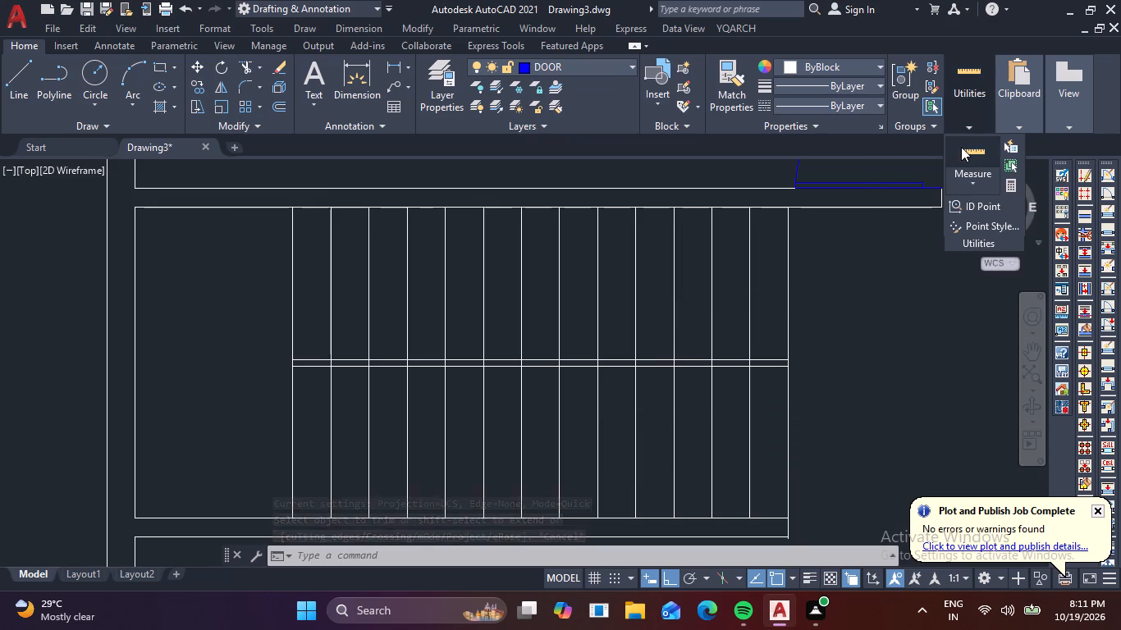
{"action": "left_click", "coordinate": [961, 147]}
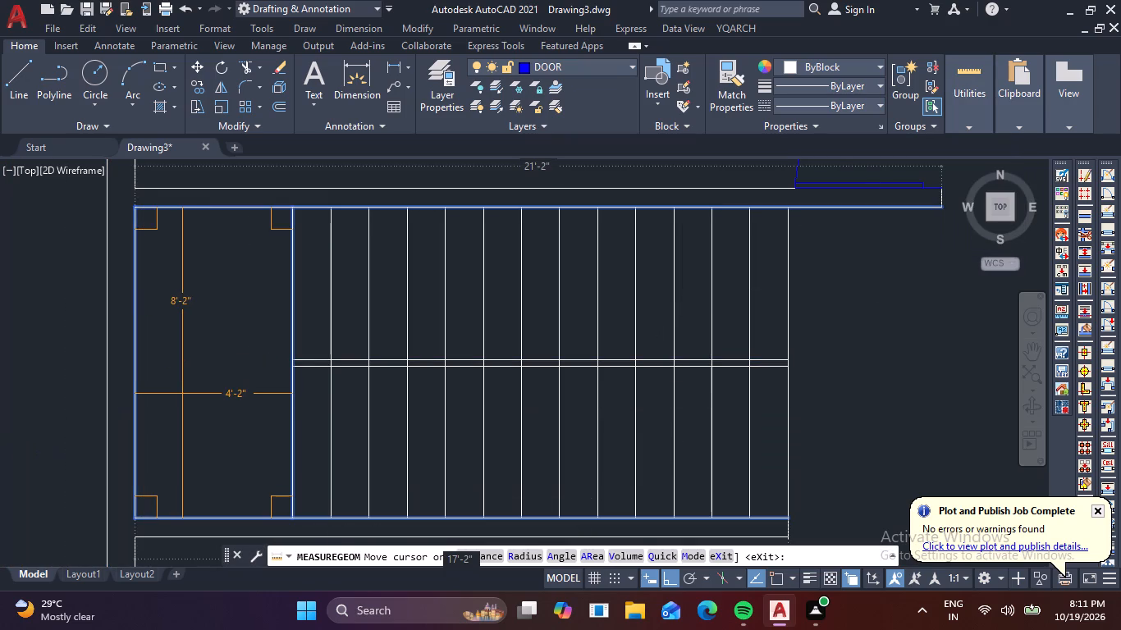
{"action": "key", "text": "Escape"}
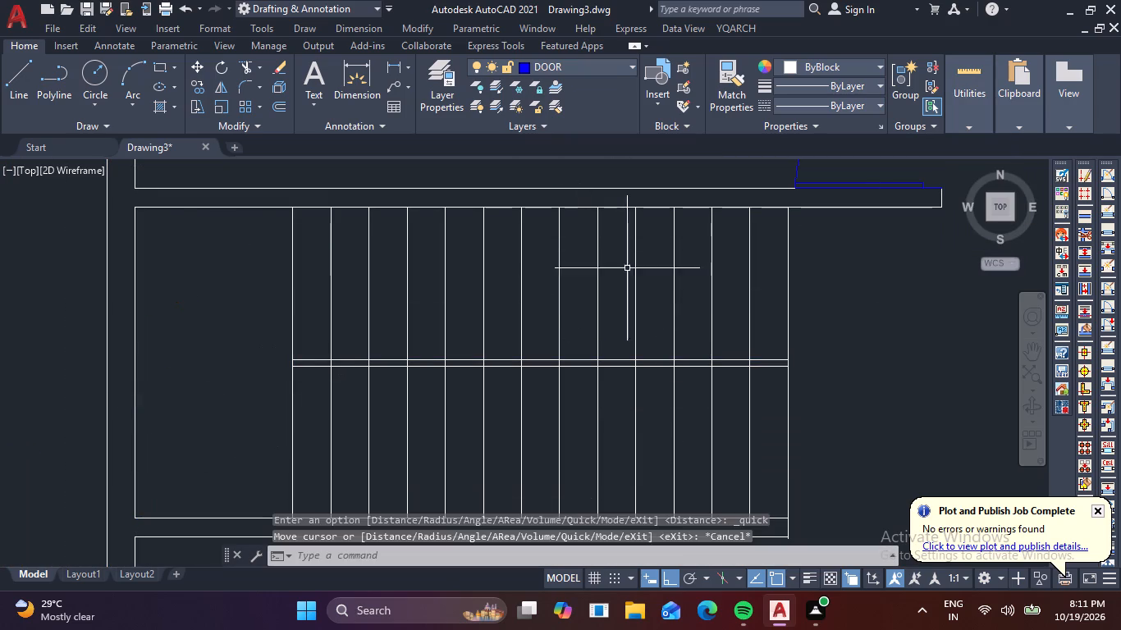
Offset the two horizontal stair centre lines 3" outward, the lower one downward and the upper one upward.
{"action": "key", "text": "o"}
{"action": "key", "text": "Return"}
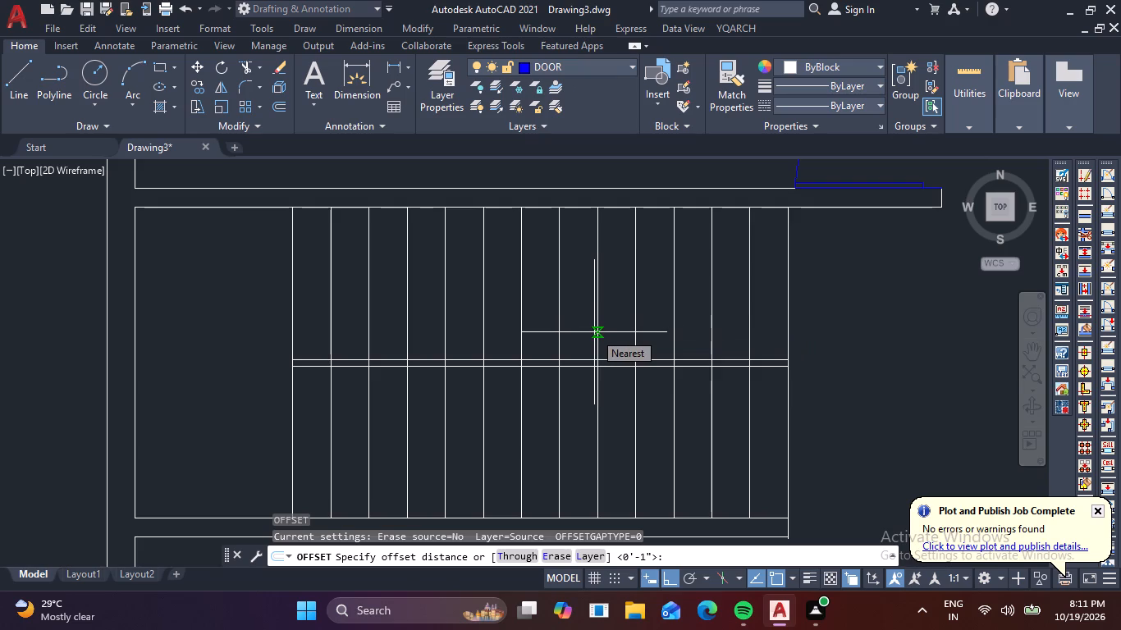
{"action": "key", "text": "3"}
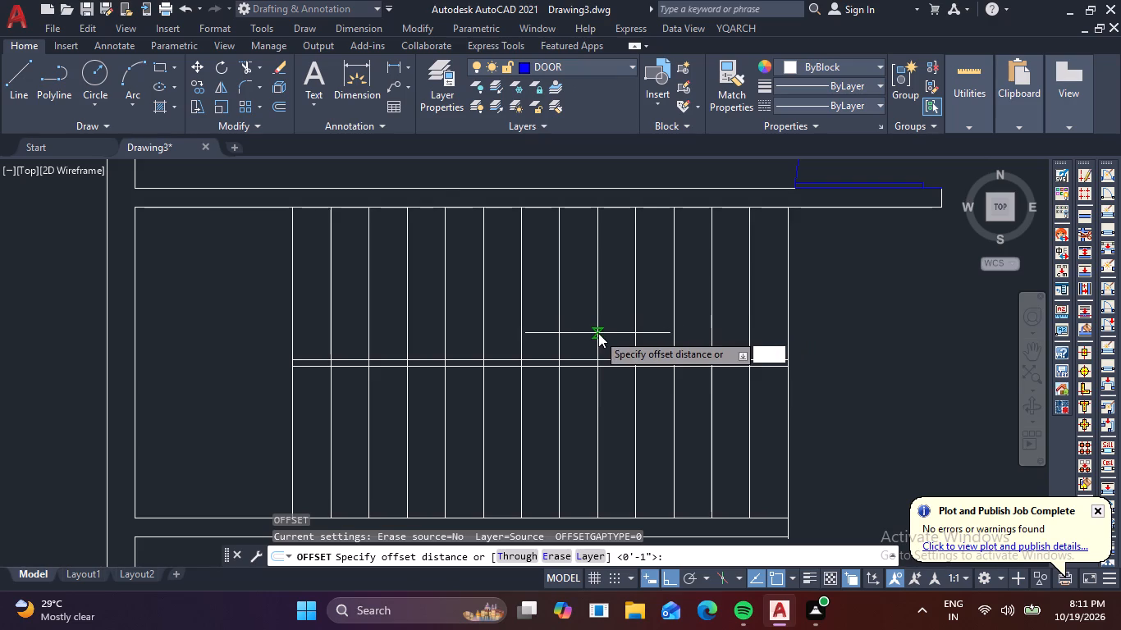
{"action": "key", "text": "shift+quotedbl"}
{"action": "key", "text": "Return"}
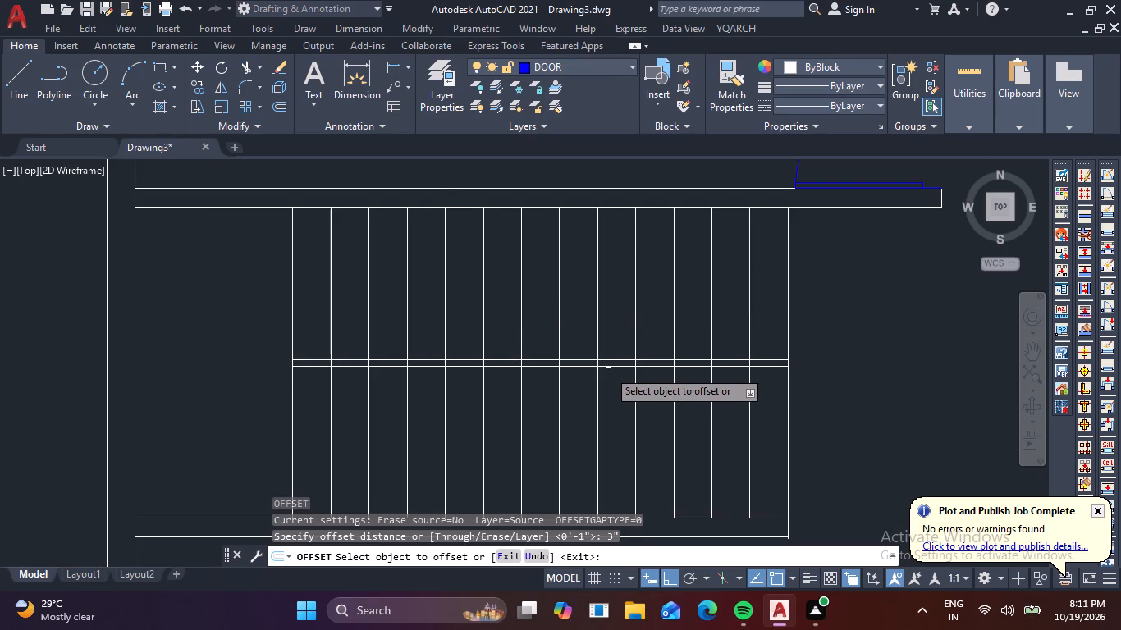
{"action": "left_click", "coordinate": [614, 365]}
{"action": "left_click", "coordinate": [625, 436]}
{"action": "left_click", "coordinate": [625, 359]}
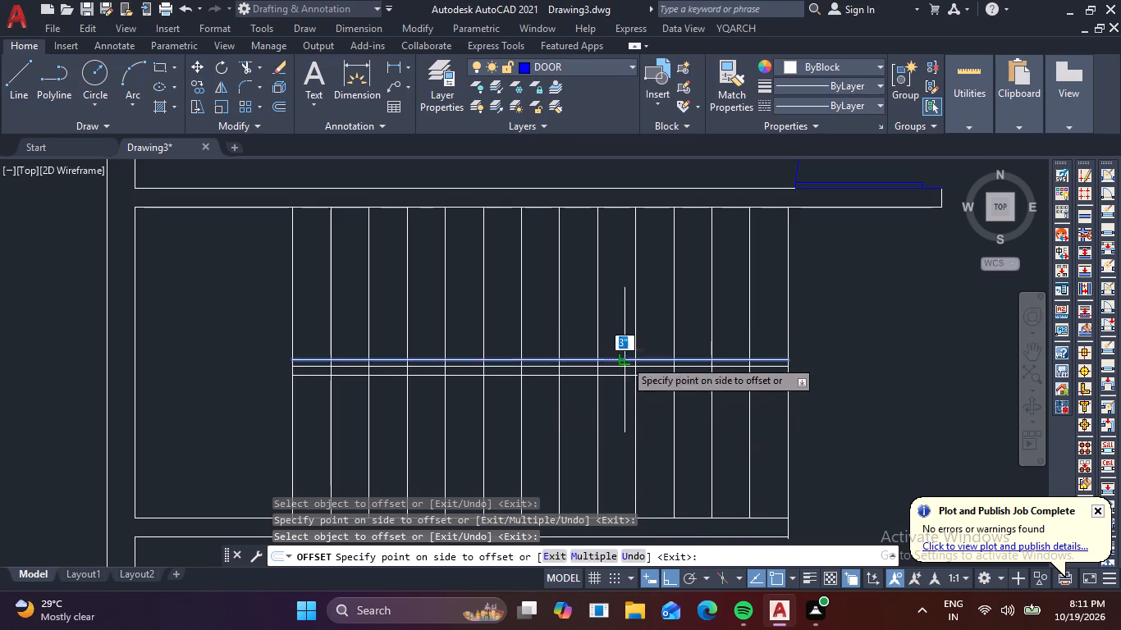
{"action": "left_click", "coordinate": [620, 294]}
{"action": "key", "text": "Escape"}
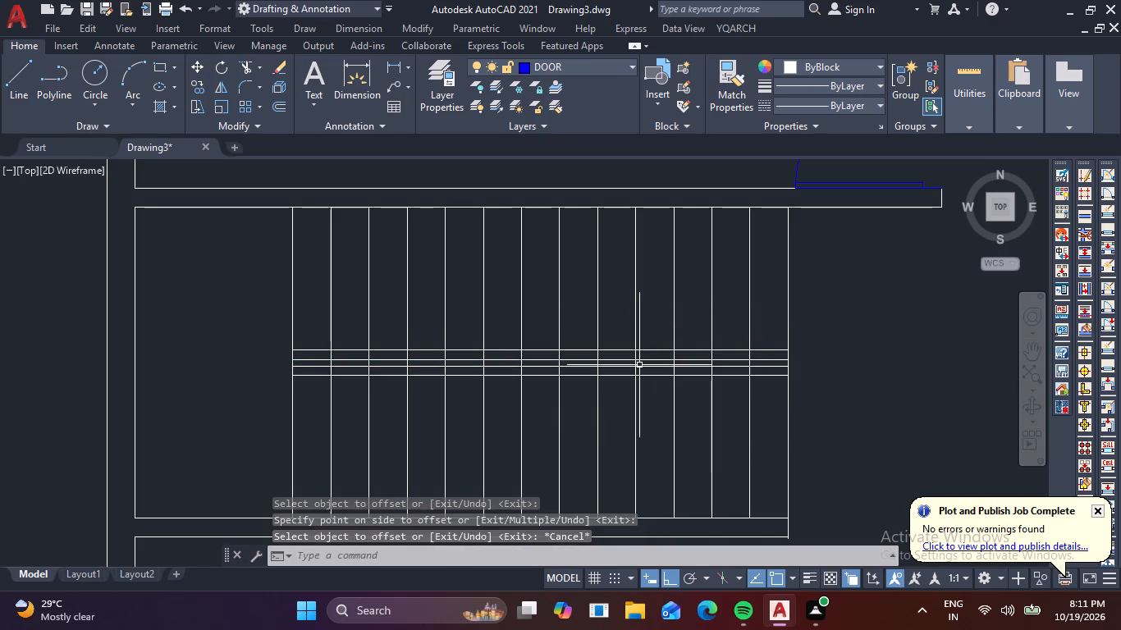
{"action": "key", "text": "Escape"}
Erase the two inner horizontal lines in the middle of the stairs, keeping the outer 3" offset lines.
{"action": "key", "text": "t"}
{"action": "key", "text": "Escape"}
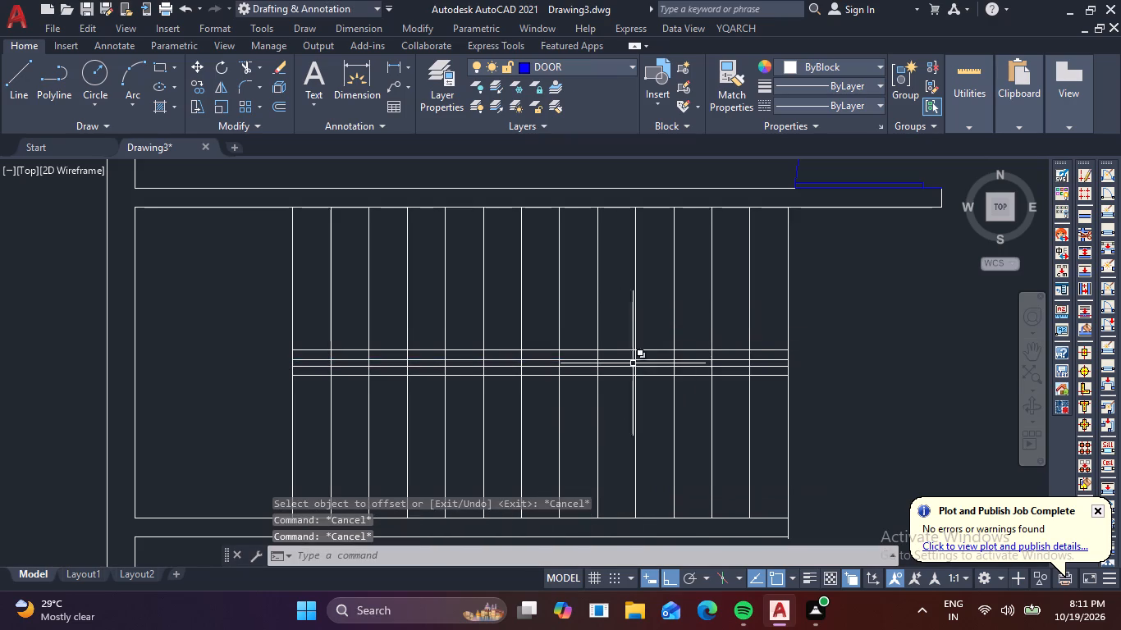
{"action": "left_click", "coordinate": [649, 366]}
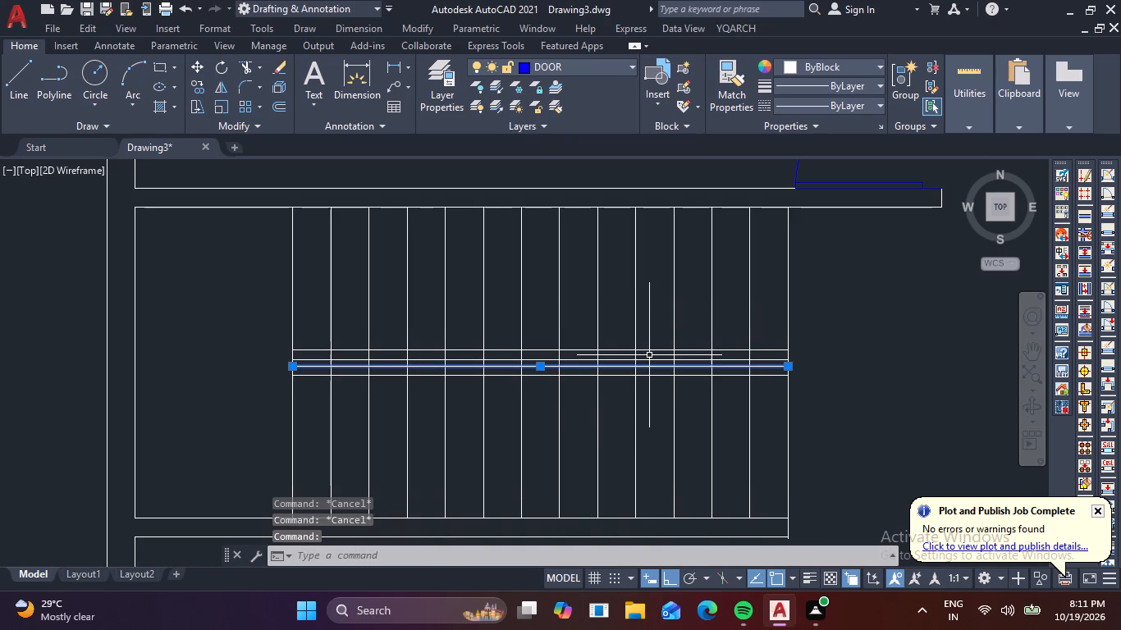
{"action": "left_click", "coordinate": [648, 359]}
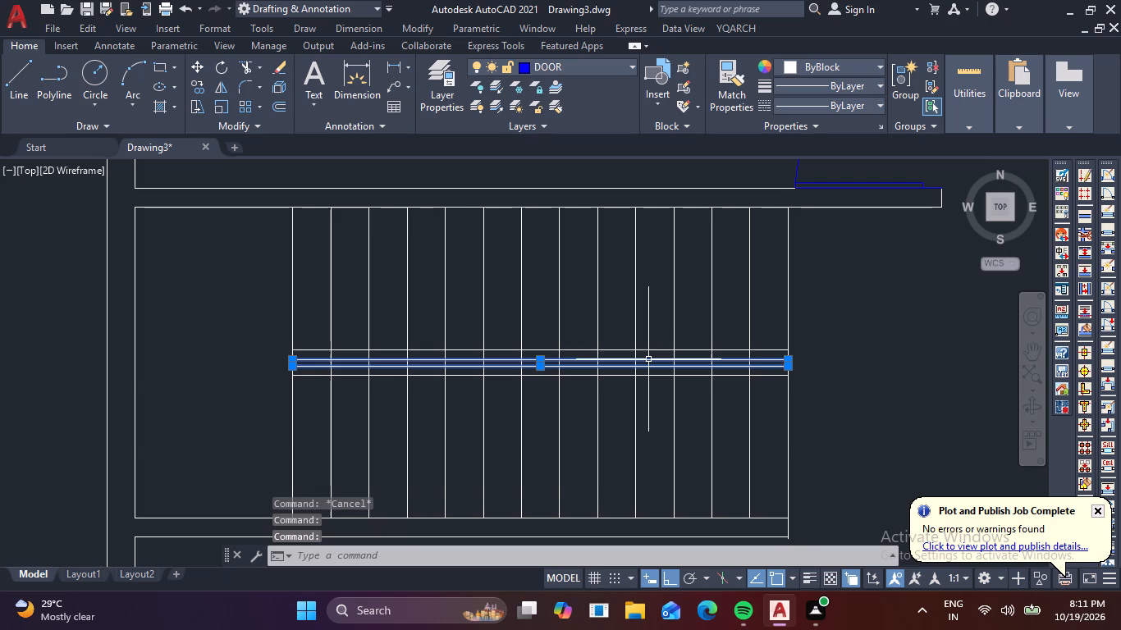
{"action": "key", "text": "Delete"}
Trim the intermediate tread lines between the two horizontal lines to open the gap separating the flights.
{"action": "type", "text": "TR"}
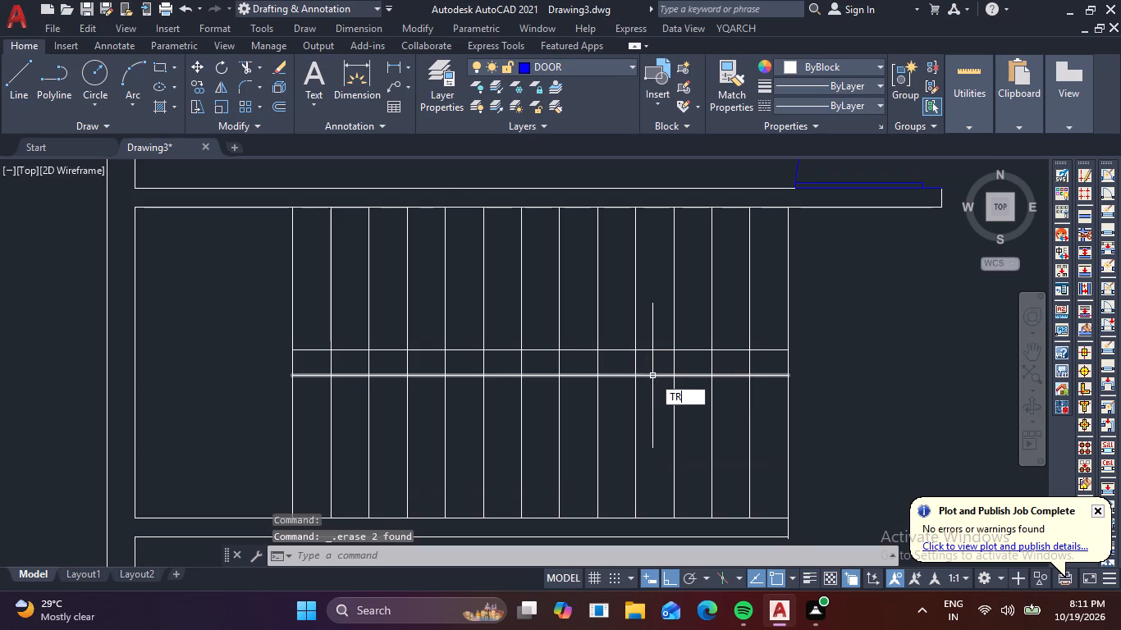
{"action": "key", "text": "space"}
{"action": "scroll", "coordinate": [694, 370], "scroll_direction": "up", "scroll_amount": 2}
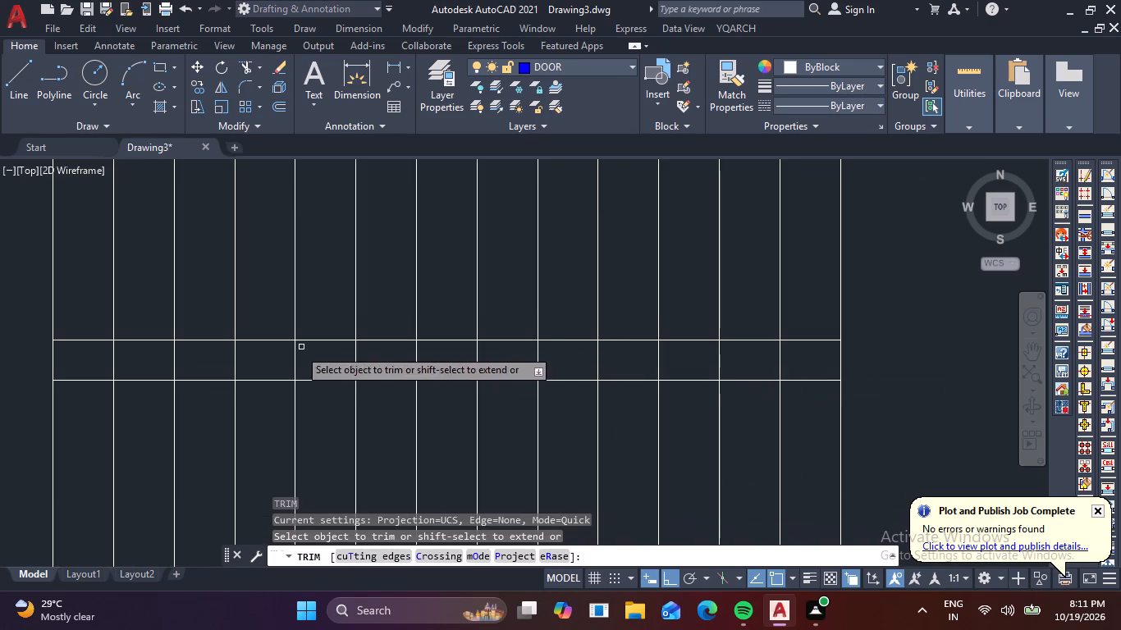
{"action": "left_click", "coordinate": [104, 363]}
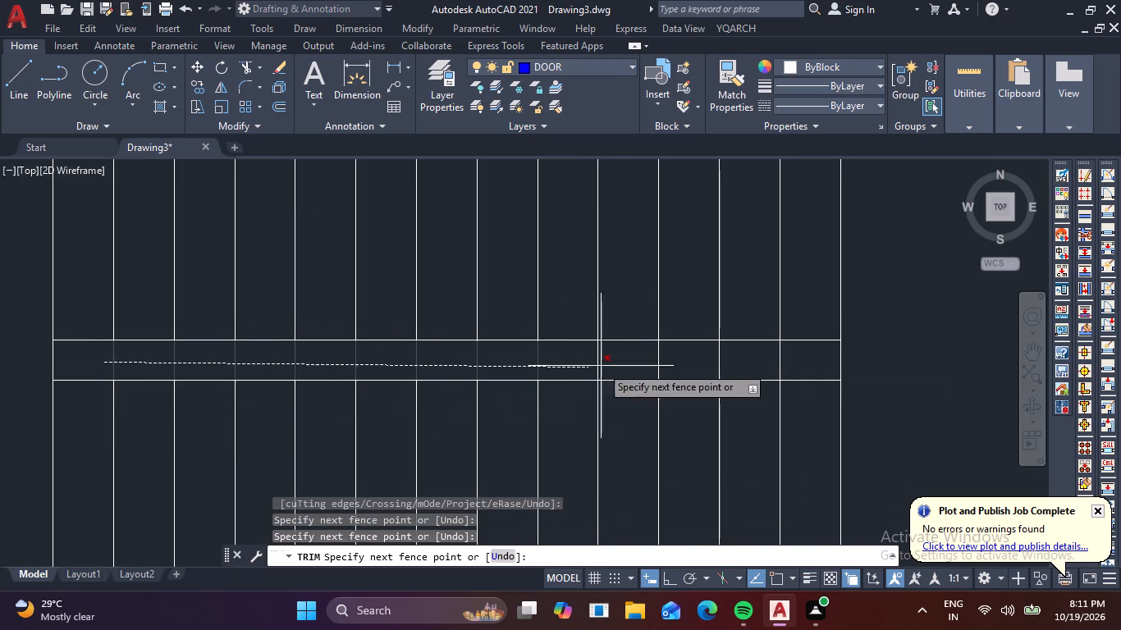
{"action": "left_click", "coordinate": [799, 366]}
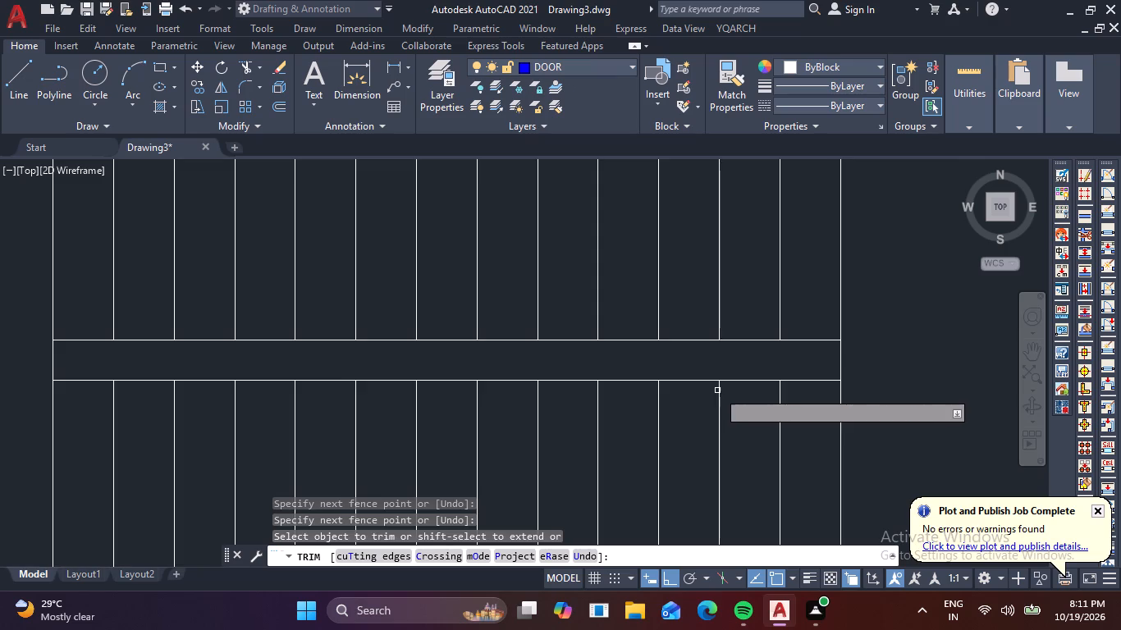
{"action": "scroll", "coordinate": [719, 393], "scroll_direction": "down", "scroll_amount": 1}
{"action": "key", "text": "Escape"}
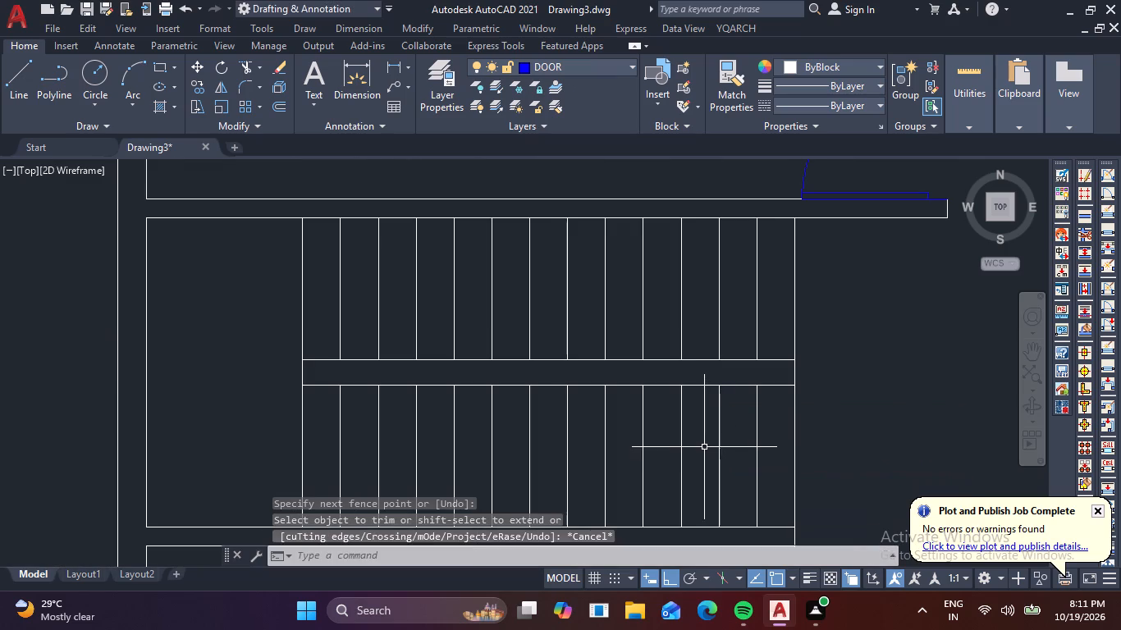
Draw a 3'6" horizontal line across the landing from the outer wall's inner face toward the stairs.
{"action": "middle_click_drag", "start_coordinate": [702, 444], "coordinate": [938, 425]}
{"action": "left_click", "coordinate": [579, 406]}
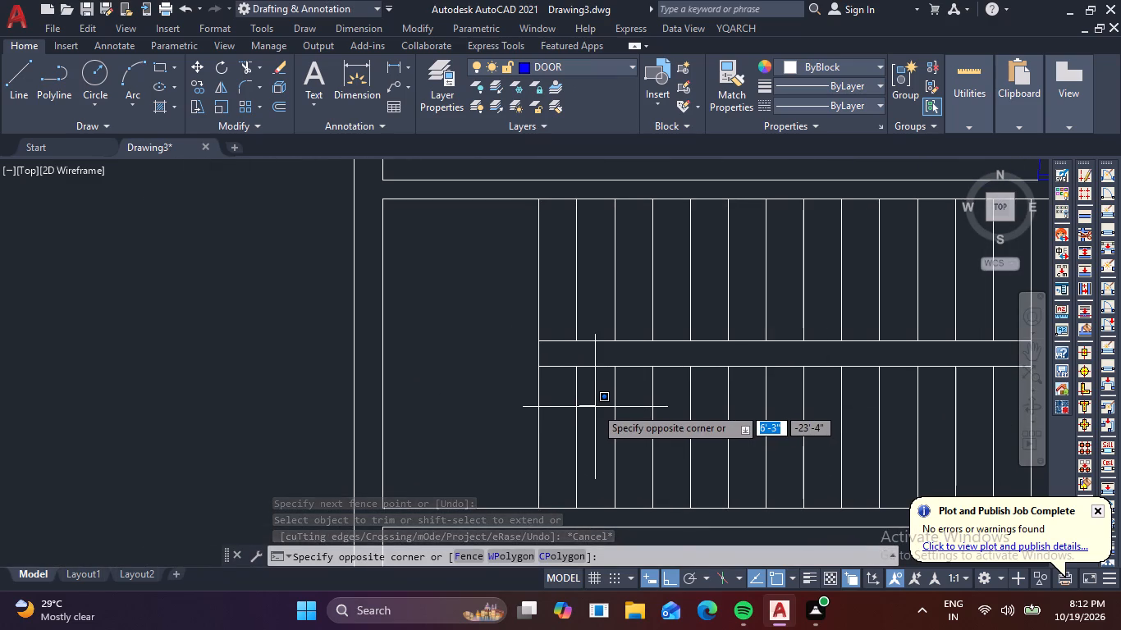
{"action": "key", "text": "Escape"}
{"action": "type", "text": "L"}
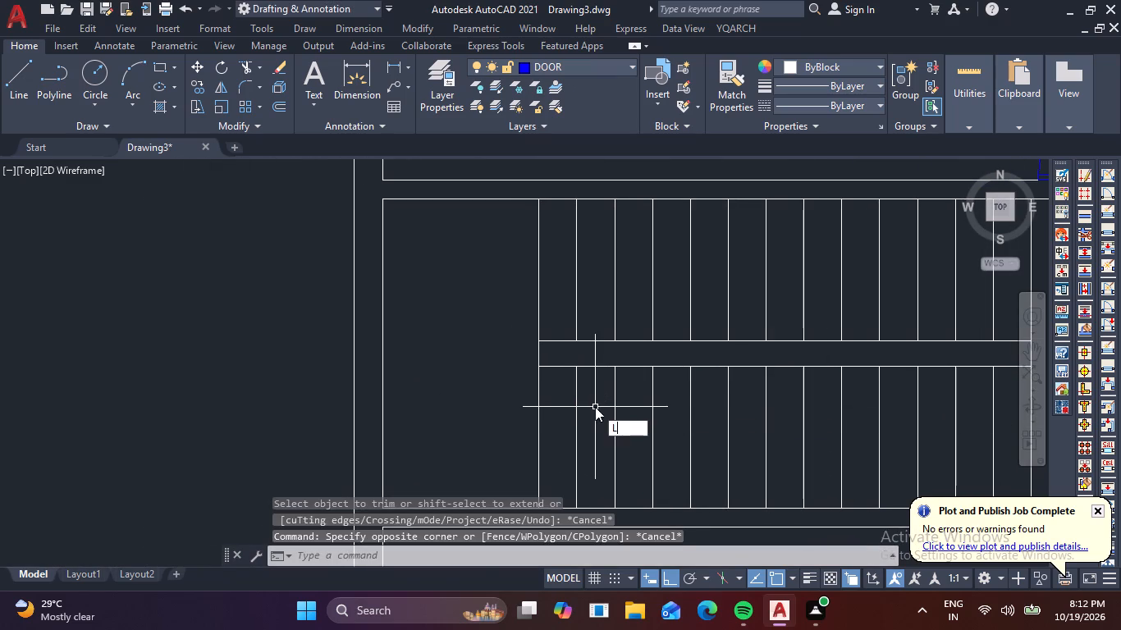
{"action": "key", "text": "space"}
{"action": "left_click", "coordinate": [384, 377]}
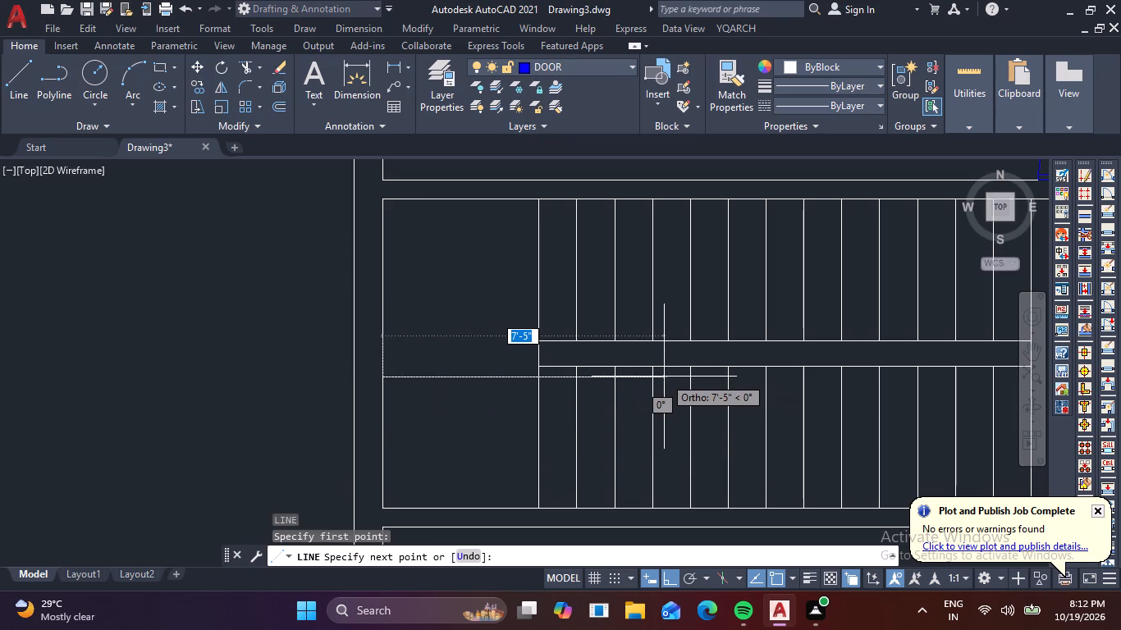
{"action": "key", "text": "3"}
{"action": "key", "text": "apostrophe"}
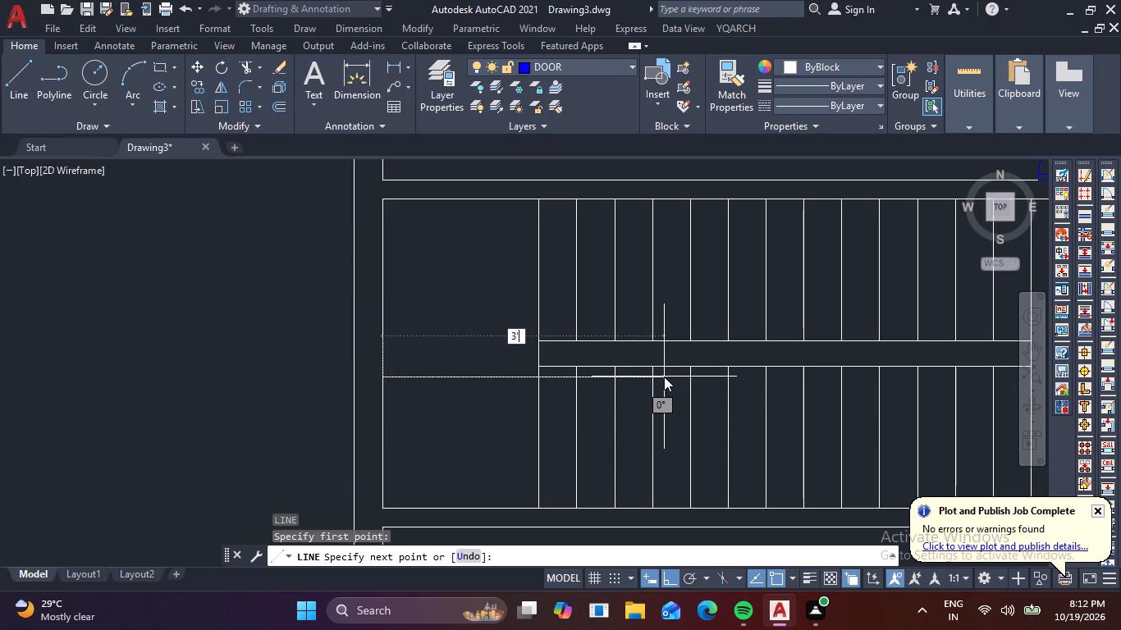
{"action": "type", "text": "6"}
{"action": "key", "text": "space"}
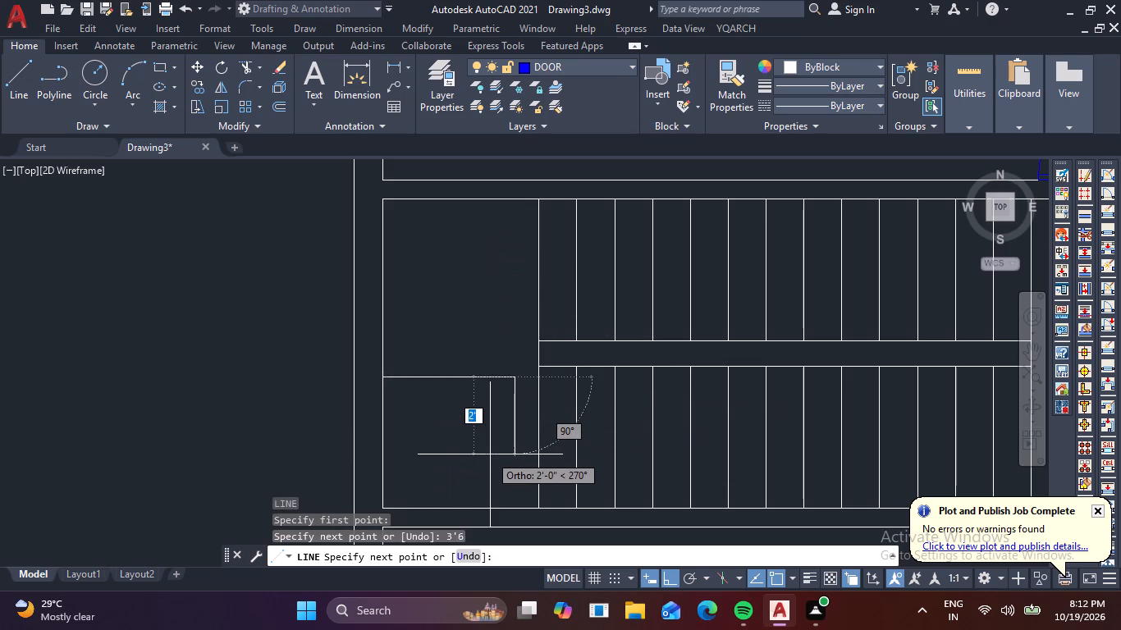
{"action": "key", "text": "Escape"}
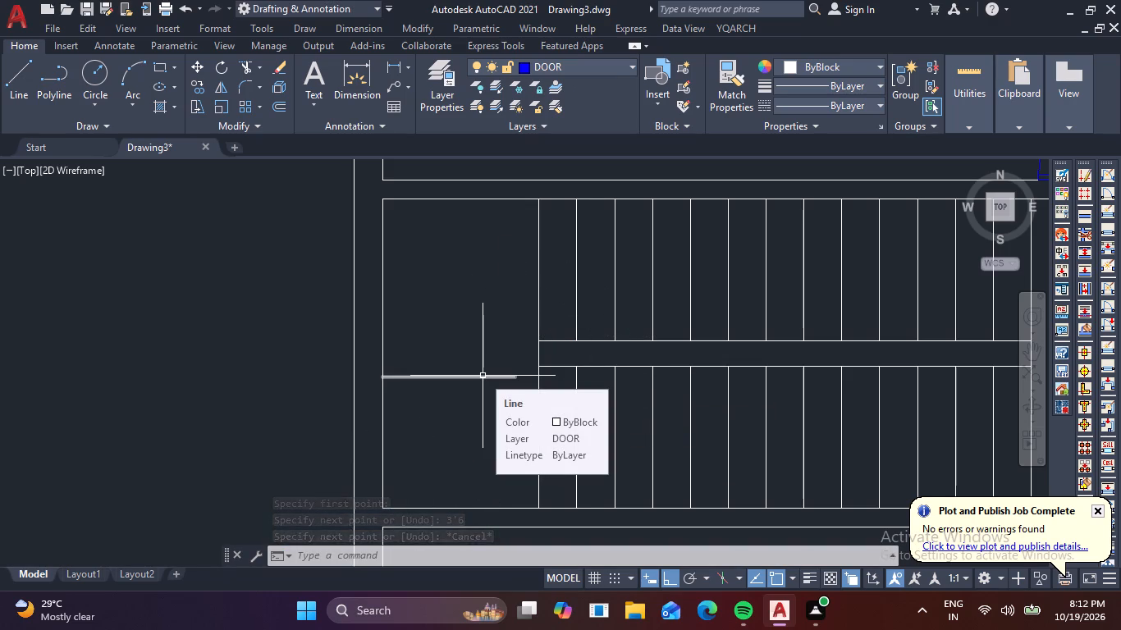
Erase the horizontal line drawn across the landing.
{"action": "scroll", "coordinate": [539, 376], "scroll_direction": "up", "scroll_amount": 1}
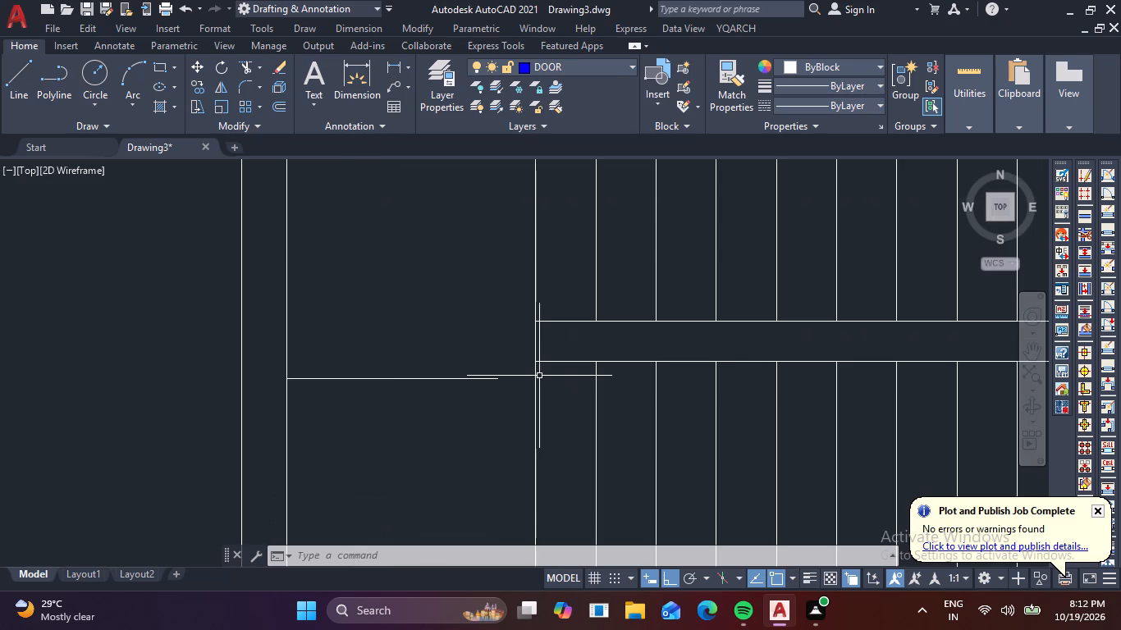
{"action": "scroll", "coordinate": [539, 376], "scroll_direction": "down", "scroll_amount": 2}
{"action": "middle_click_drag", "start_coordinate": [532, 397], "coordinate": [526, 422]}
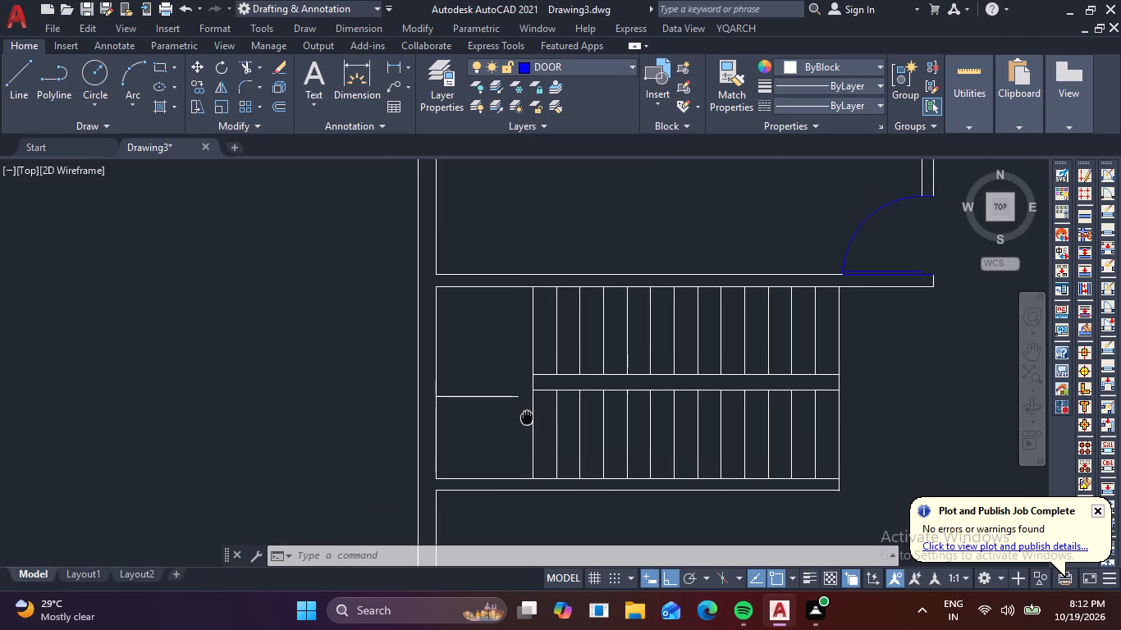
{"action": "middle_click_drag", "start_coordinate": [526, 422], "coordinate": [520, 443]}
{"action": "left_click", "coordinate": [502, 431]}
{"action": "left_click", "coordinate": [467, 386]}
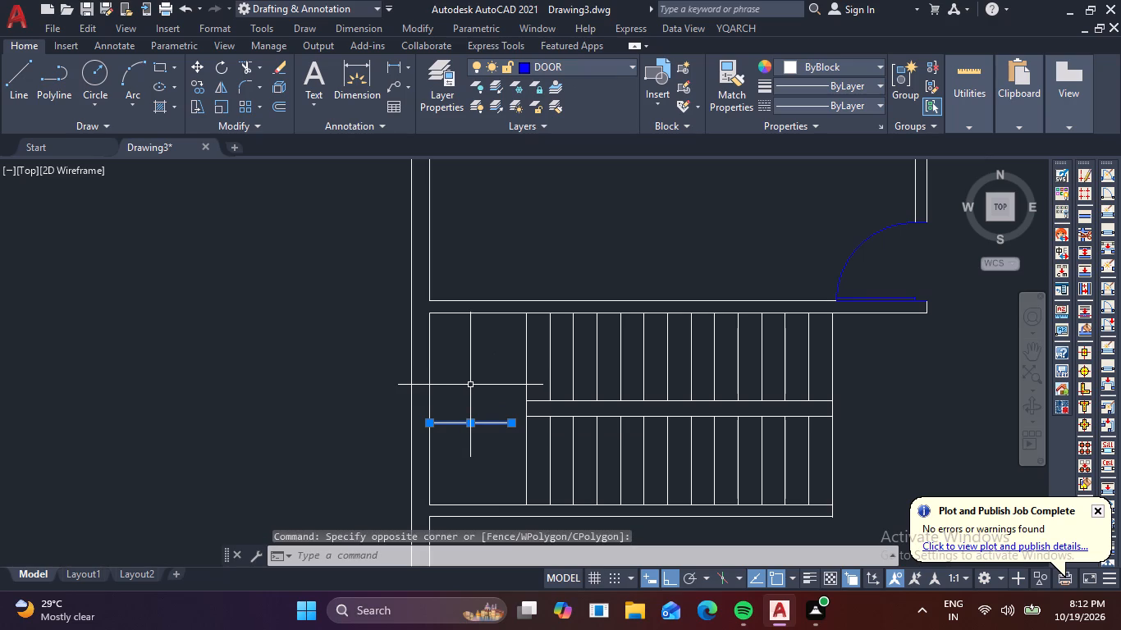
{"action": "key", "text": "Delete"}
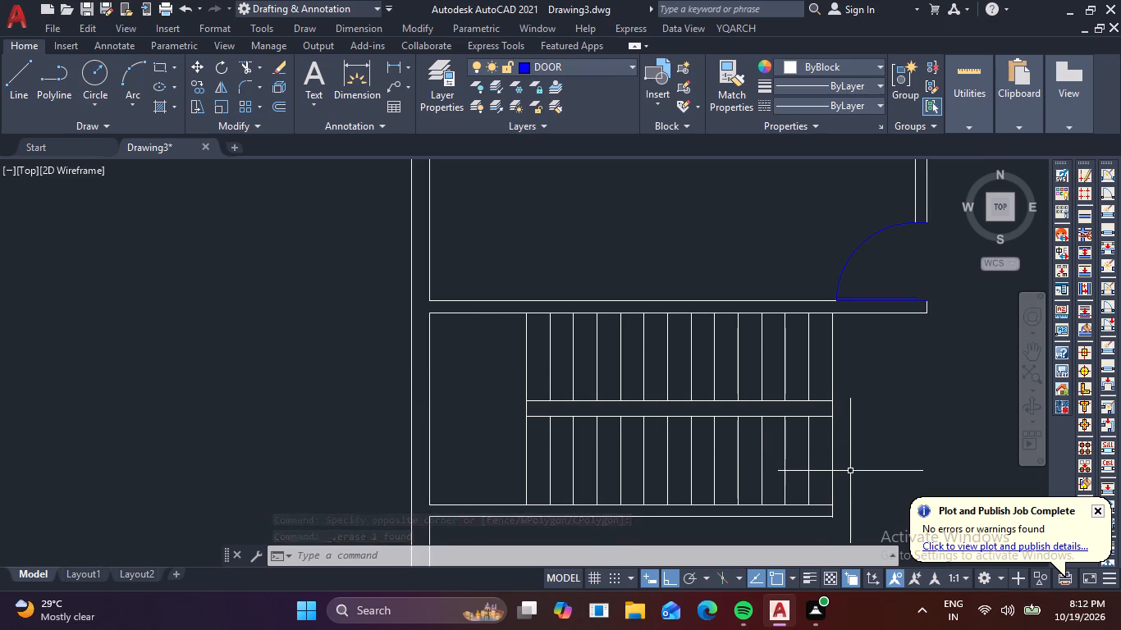
Trim away the two outermost tread lines at the open end of the lower stair flight.
{"action": "middle_click_drag", "start_coordinate": [850, 472], "coordinate": [820, 396]}
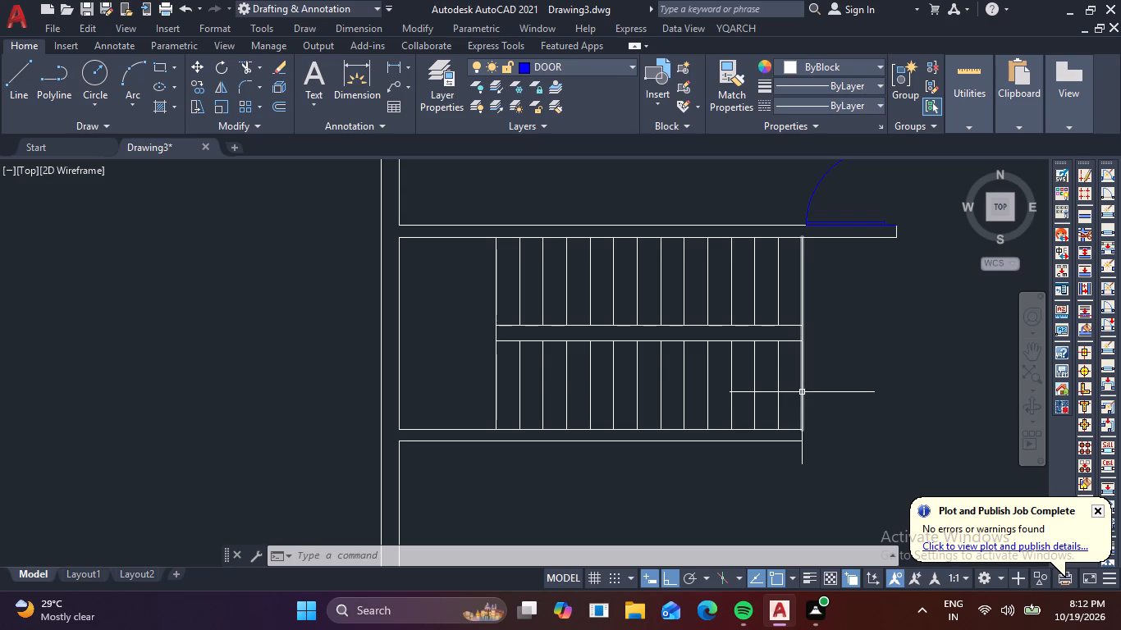
{"action": "type", "text": "TR"}
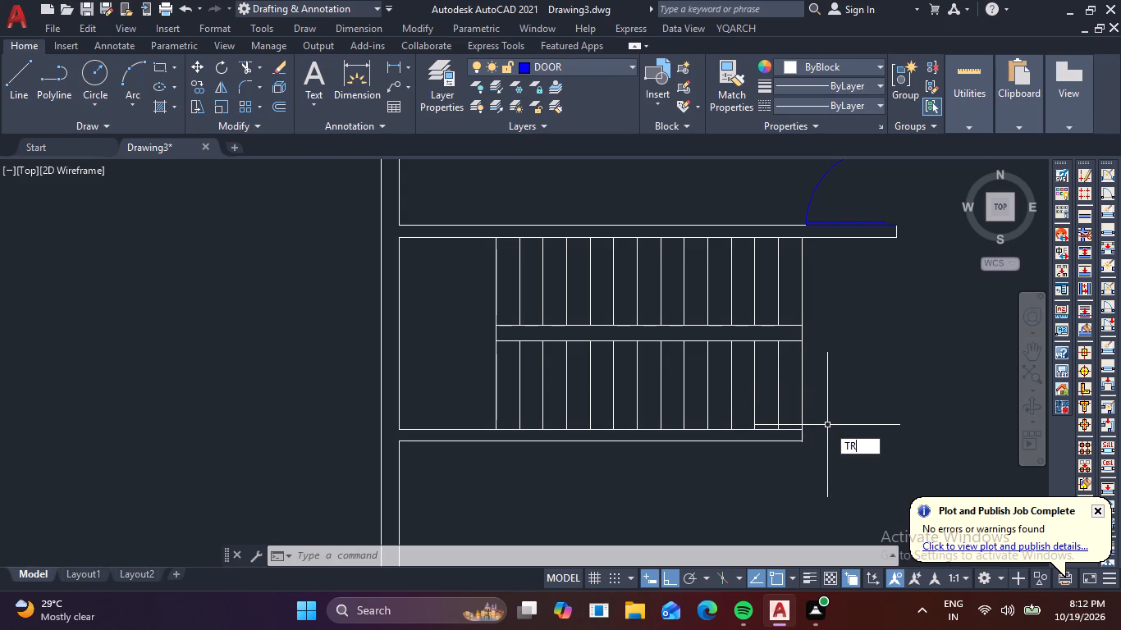
{"action": "key", "text": "space"}
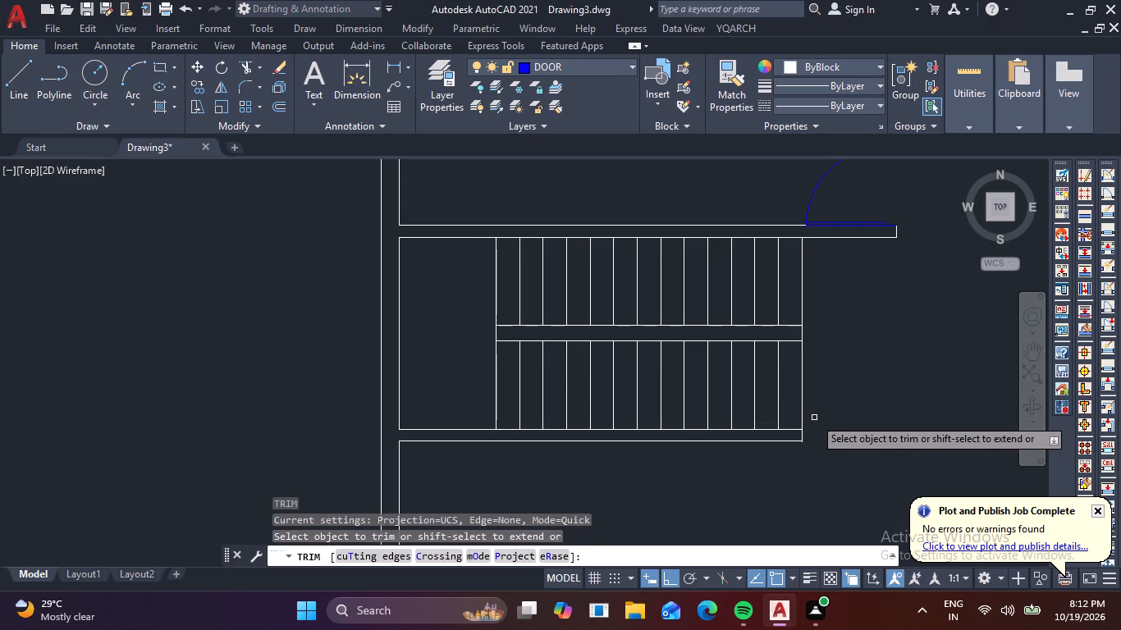
{"action": "left_click", "coordinate": [827, 412]}
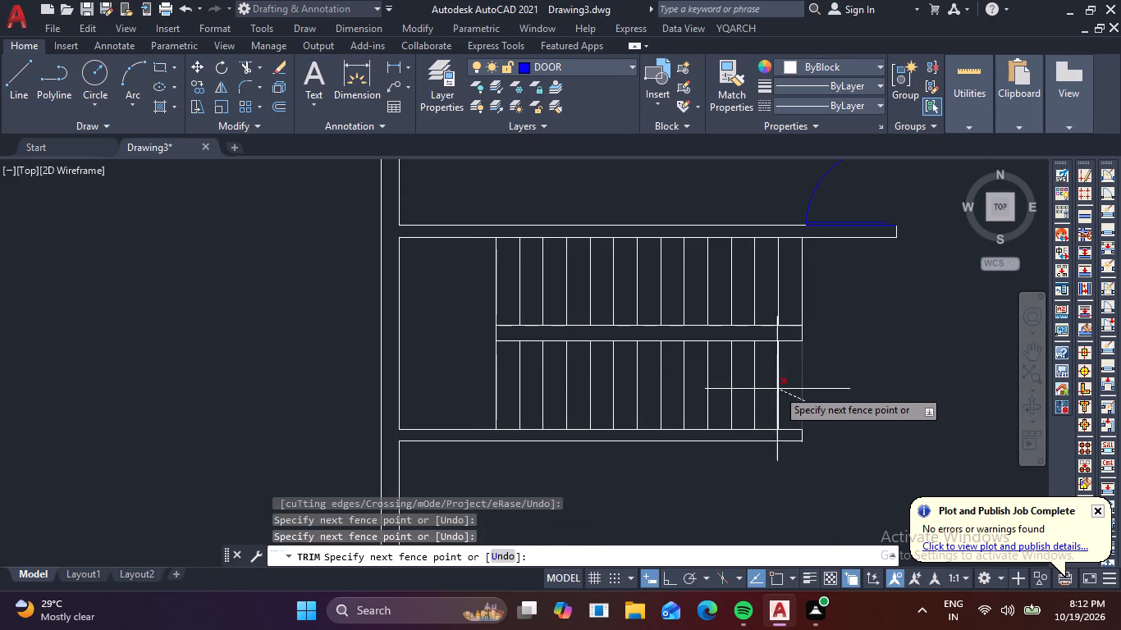
{"action": "left_click", "coordinate": [766, 386]}
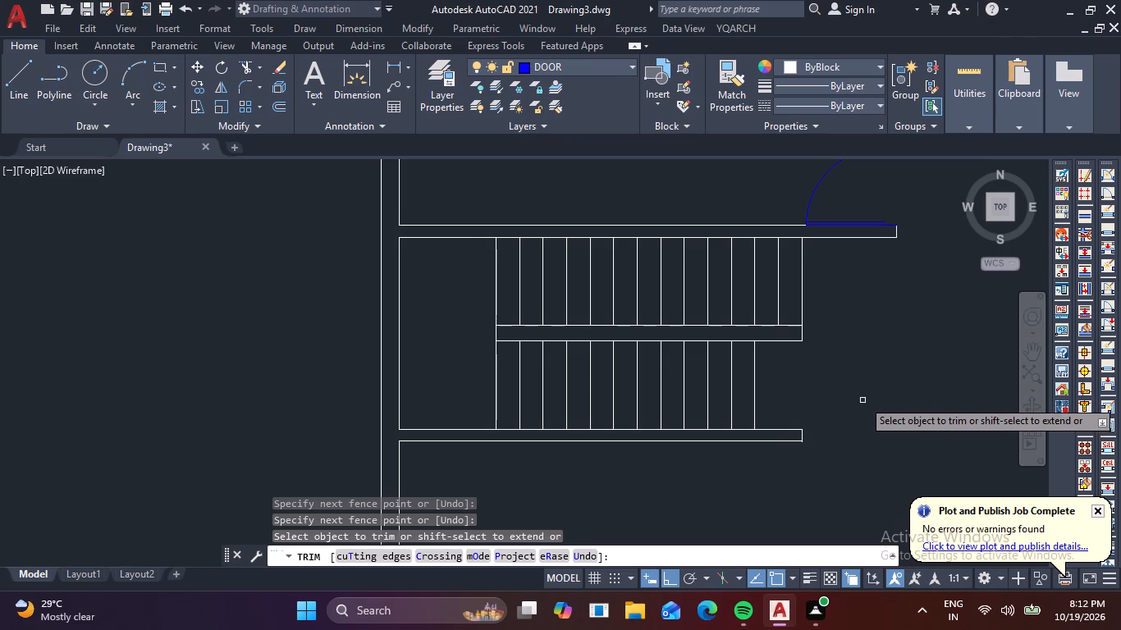
{"action": "key", "text": "Escape"}
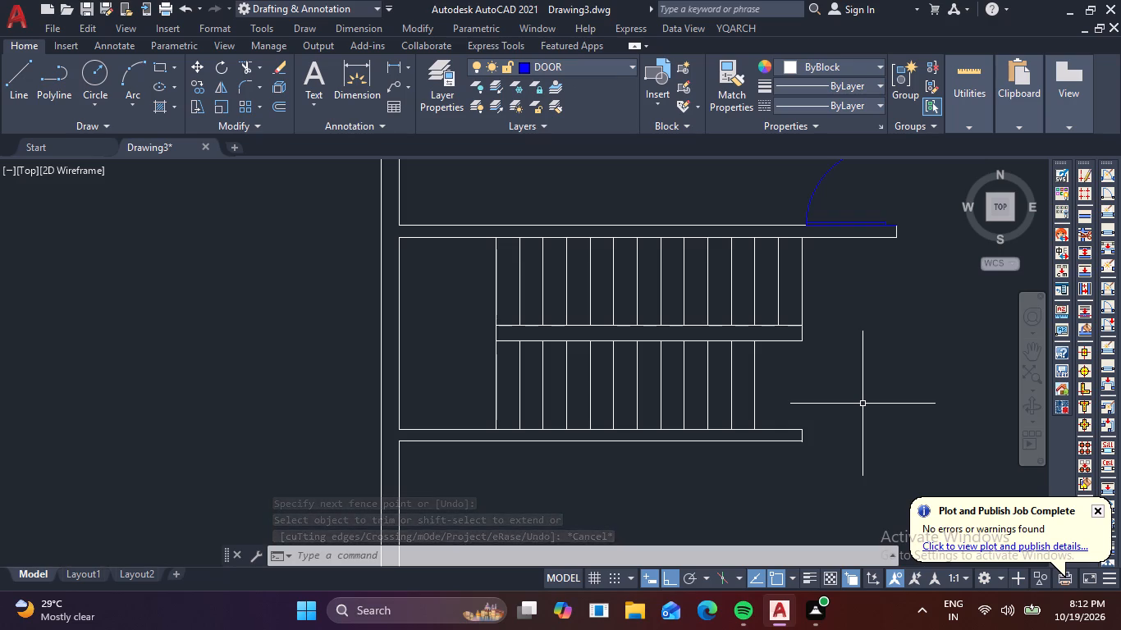
Change the colour of all the staircase tread and centre-gap lines to Magenta.
{"action": "scroll", "coordinate": [854, 400], "scroll_direction": "down", "scroll_amount": 1}
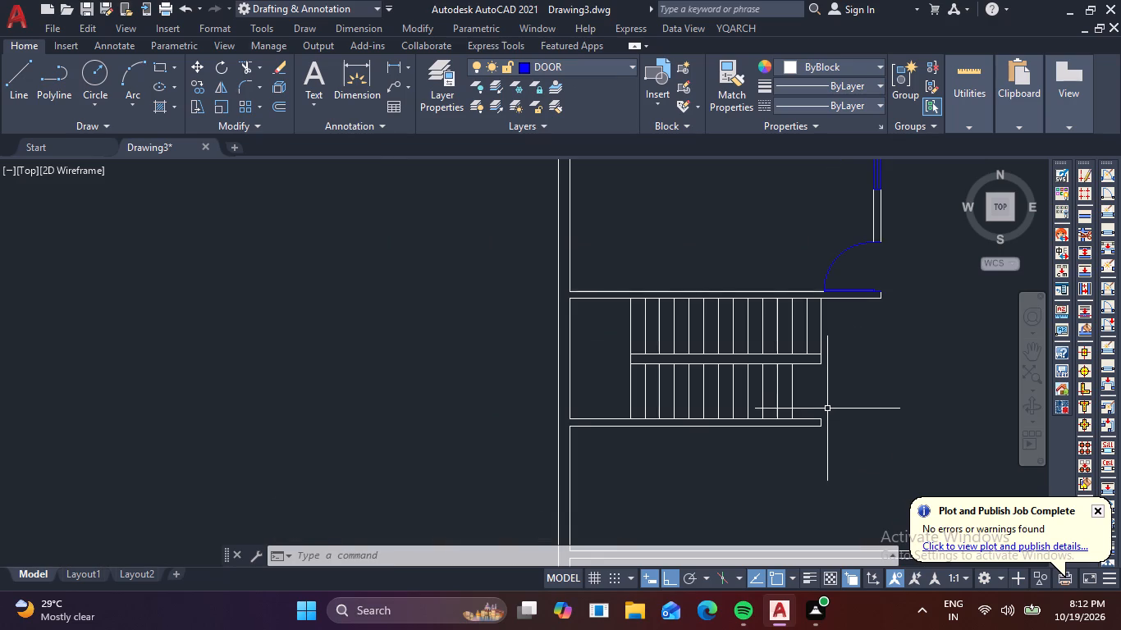
{"action": "left_click_drag", "start_coordinate": [826, 409], "coordinate": [812, 409]}
{"action": "left_click", "coordinate": [606, 330]}
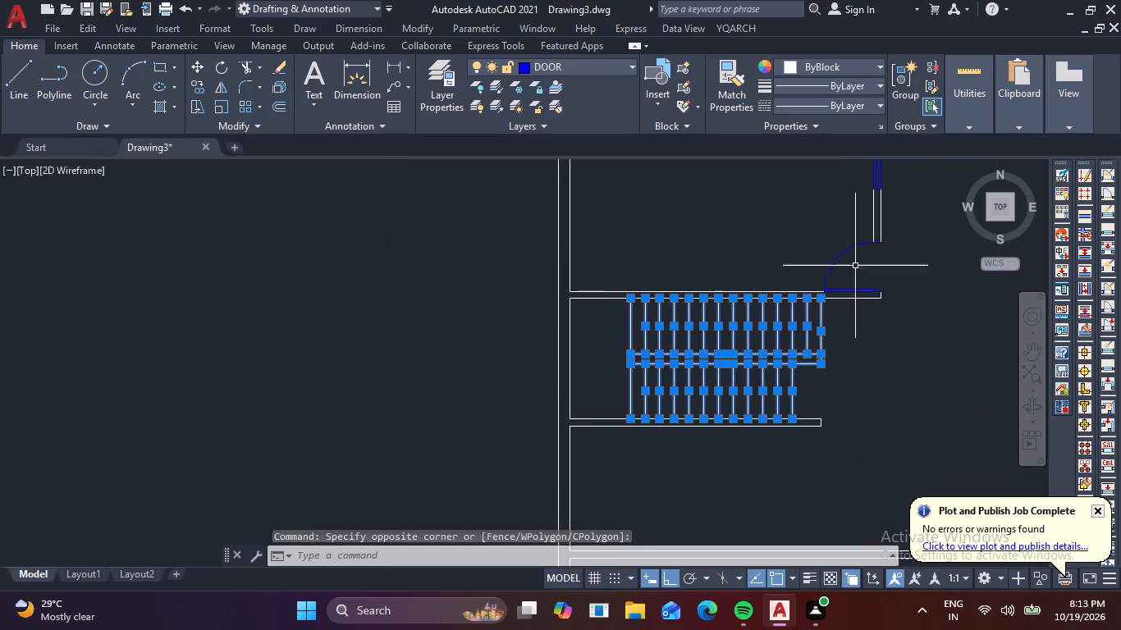
{"action": "left_click", "coordinate": [875, 69]}
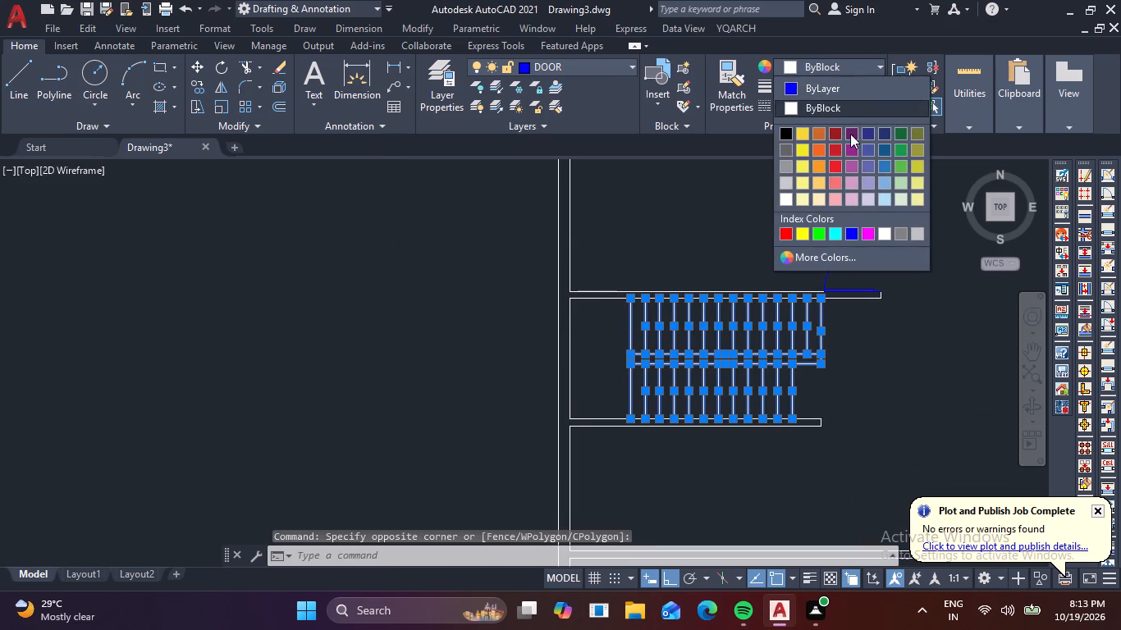
{"action": "left_click", "coordinate": [867, 240]}
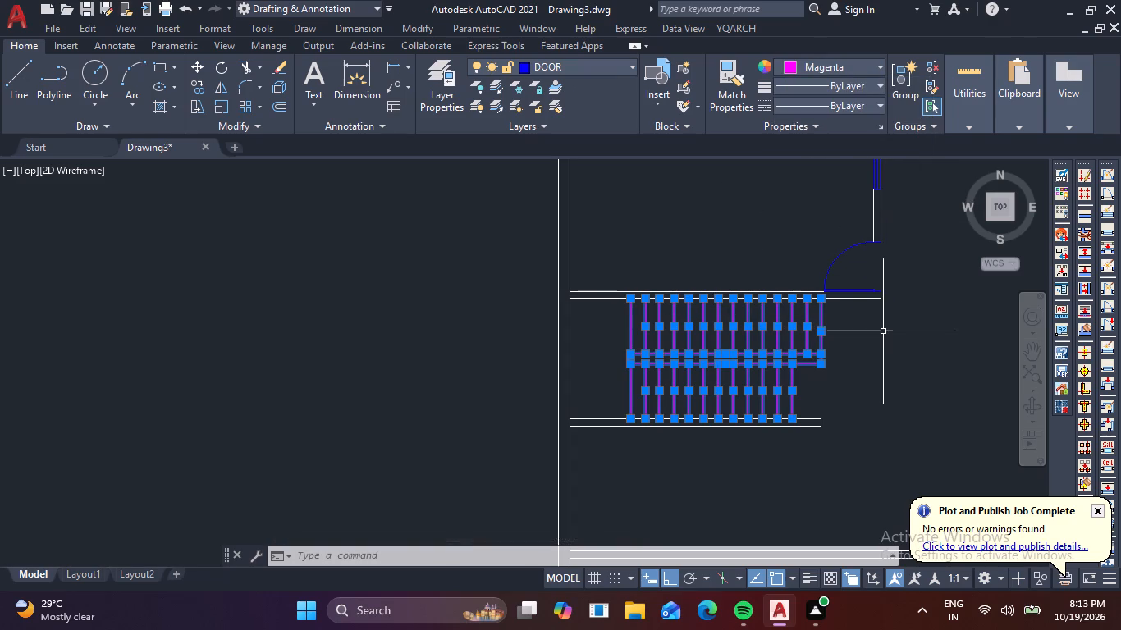
{"action": "key", "text": "Escape"}
Draw a U-shaped direction line from the lower flight's outermost tread midpoint, around the landing, to the upper flight's fourth tread line from the open end.
{"action": "key", "text": "l"}
{"action": "key", "text": "space"}
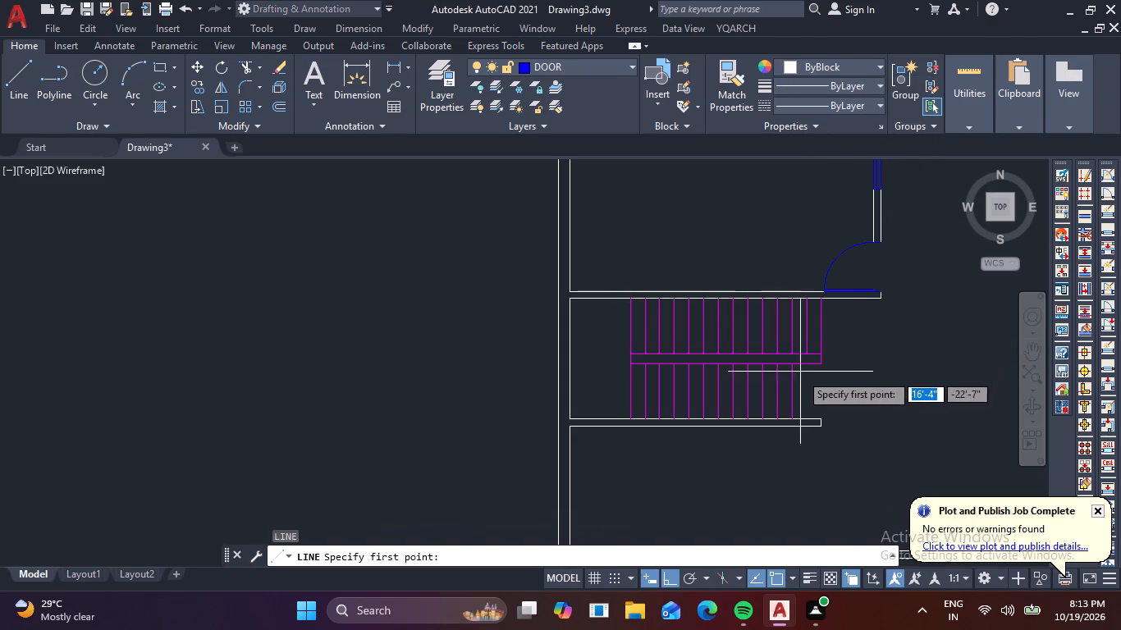
{"action": "left_click", "coordinate": [793, 392]}
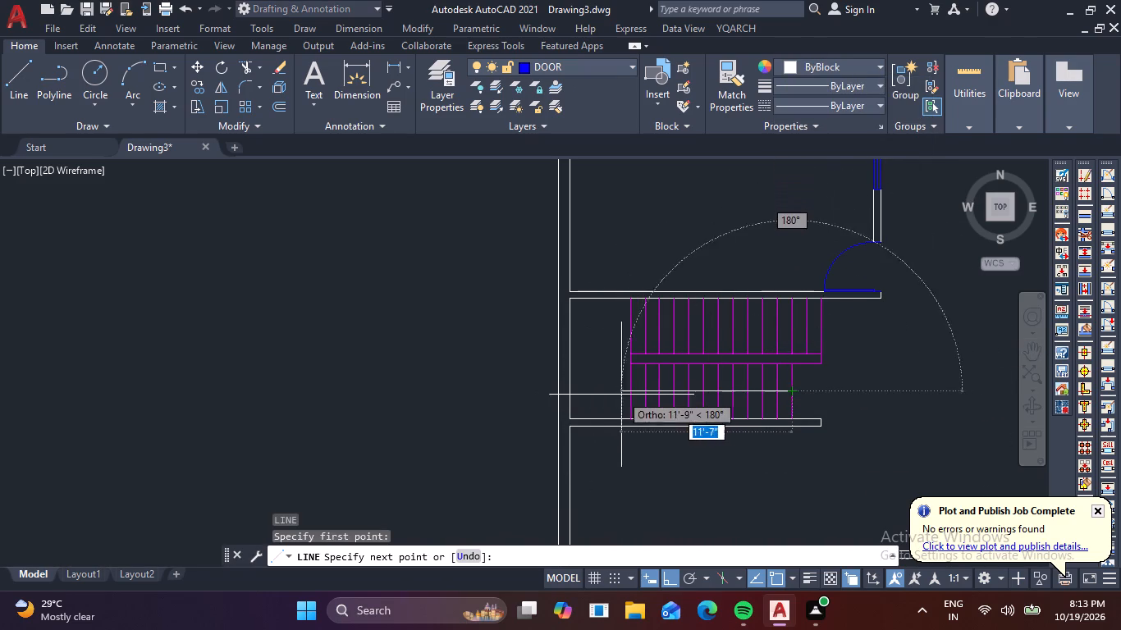
{"action": "left_click", "coordinate": [631, 395]}
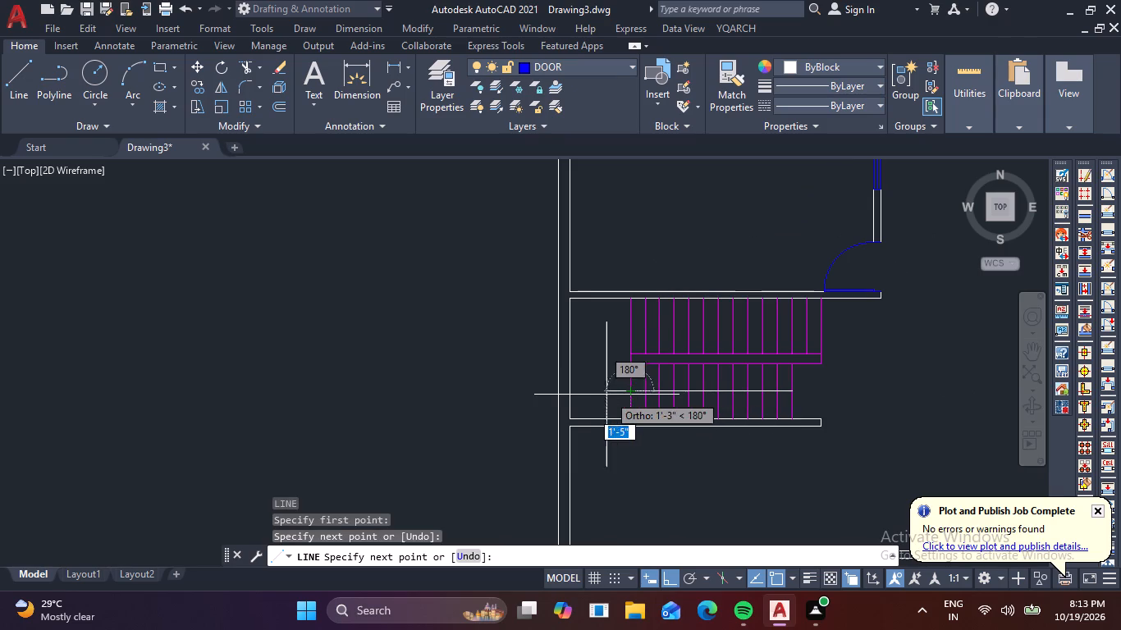
{"action": "scroll", "coordinate": [596, 395], "scroll_direction": "up", "scroll_amount": 1}
{"action": "left_click", "coordinate": [595, 390]}
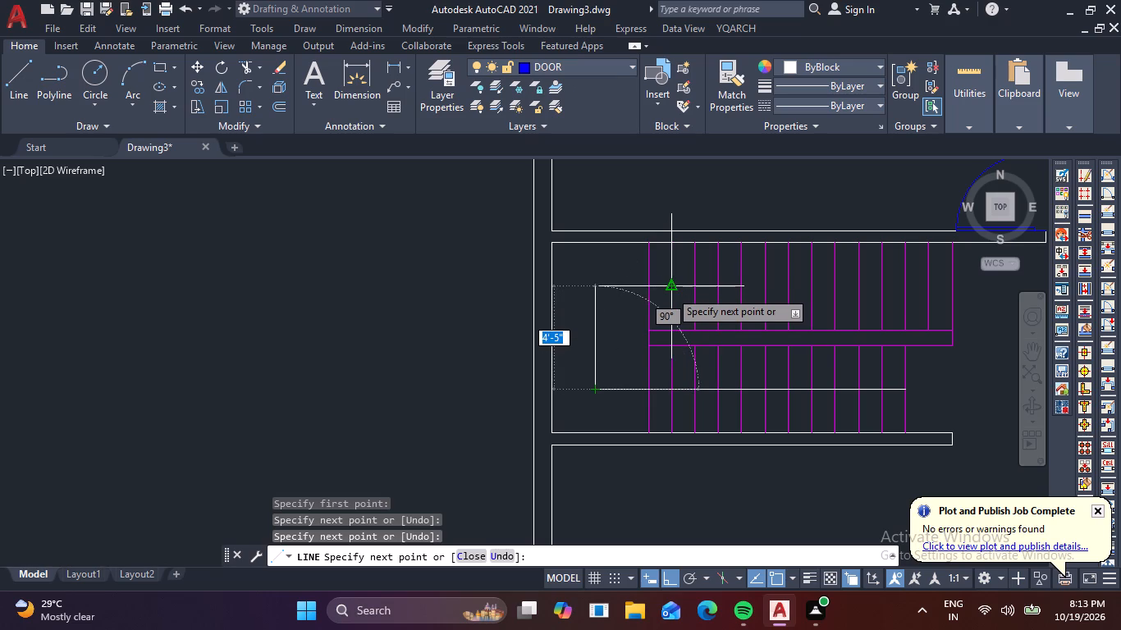
{"action": "left_click", "coordinate": [594, 285]}
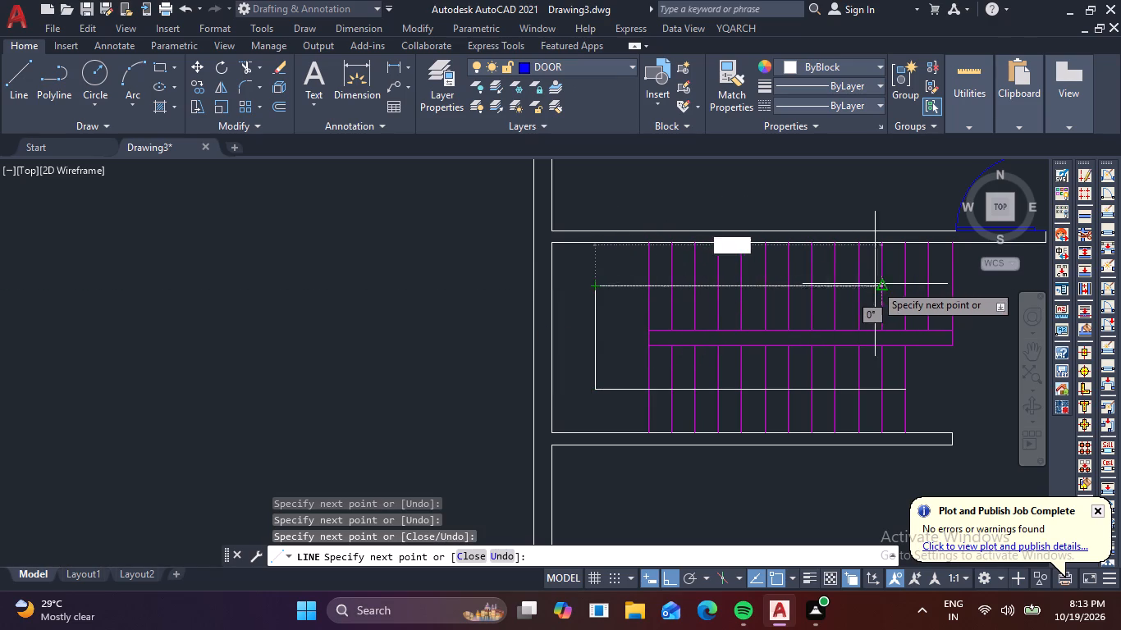
{"action": "left_click", "coordinate": [881, 285]}
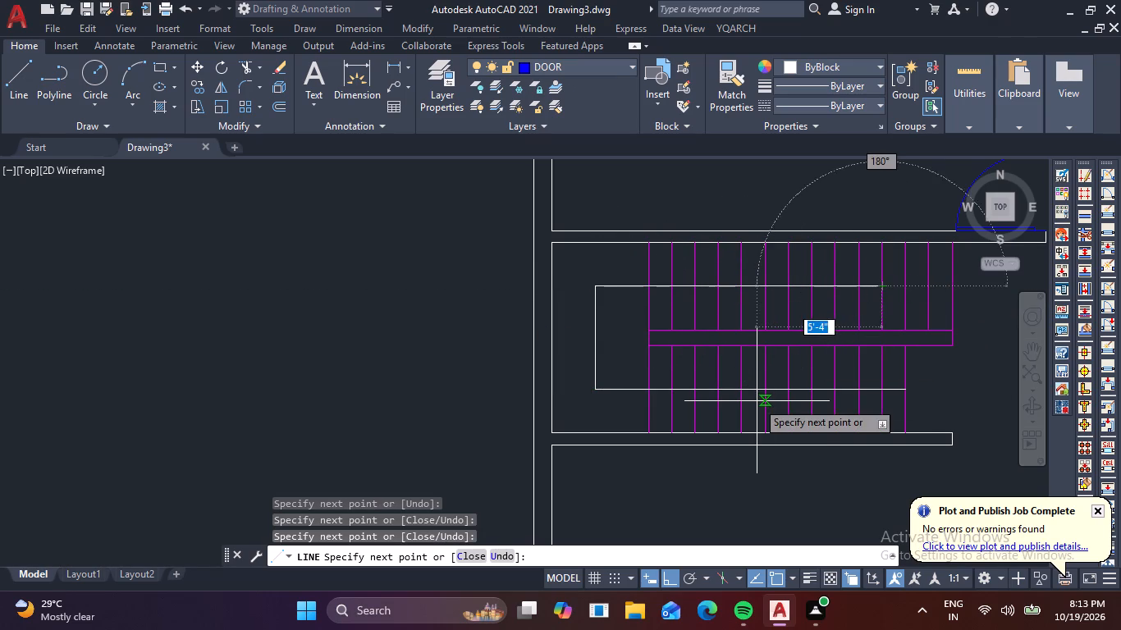
{"action": "key", "text": "Escape"}
Change the colour of the direction line's landing and upper-flight segments to Magenta.
{"action": "left_click_drag", "start_coordinate": [612, 416], "coordinate": [604, 404]}
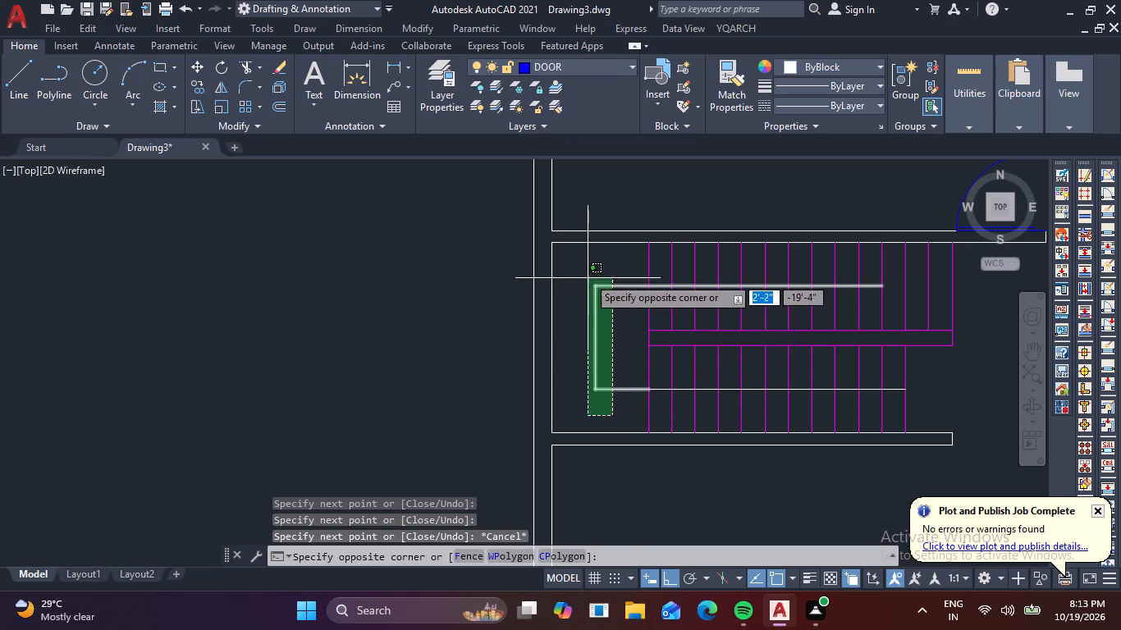
{"action": "left_click", "coordinate": [589, 266]}
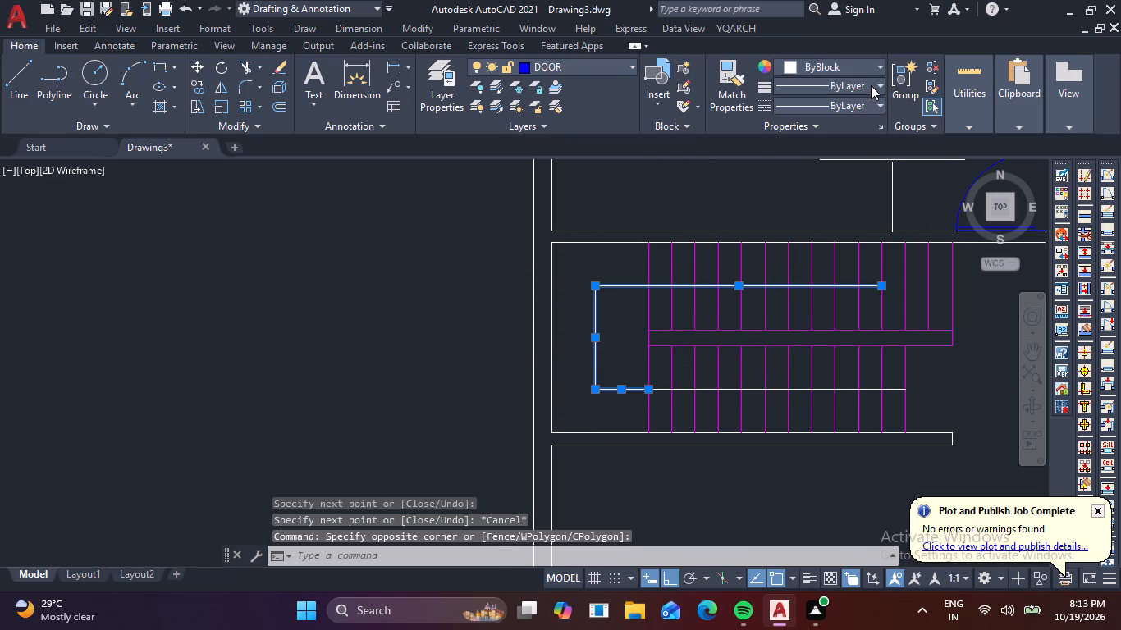
{"action": "left_click", "coordinate": [872, 85]}
{"action": "left_click", "coordinate": [859, 60]}
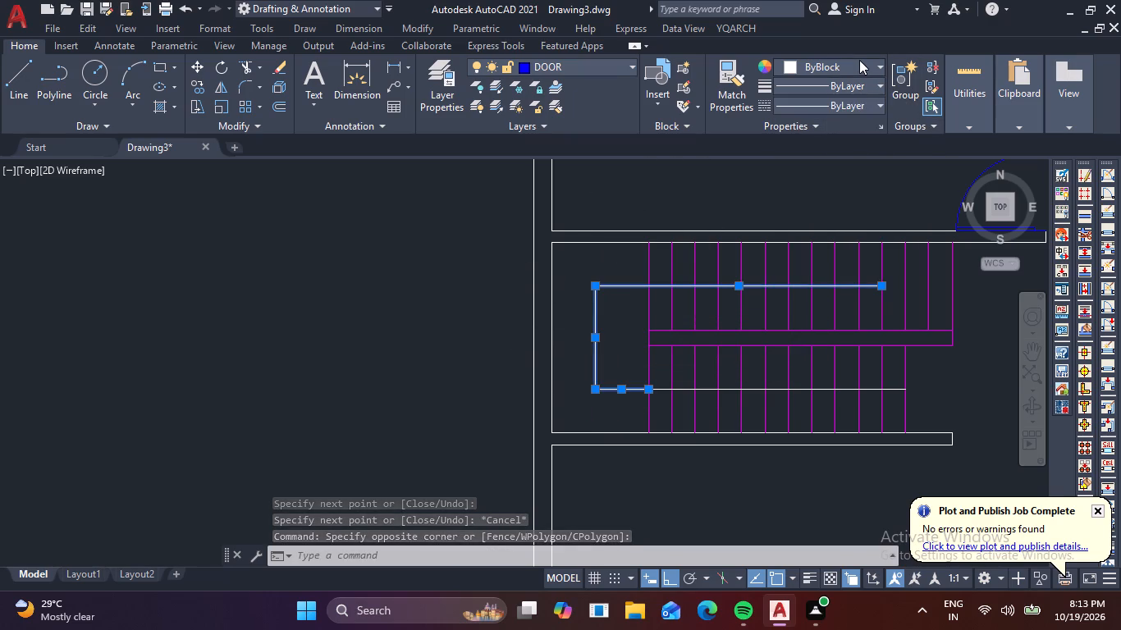
{"action": "left_click", "coordinate": [861, 60]}
{"action": "left_click", "coordinate": [866, 234]}
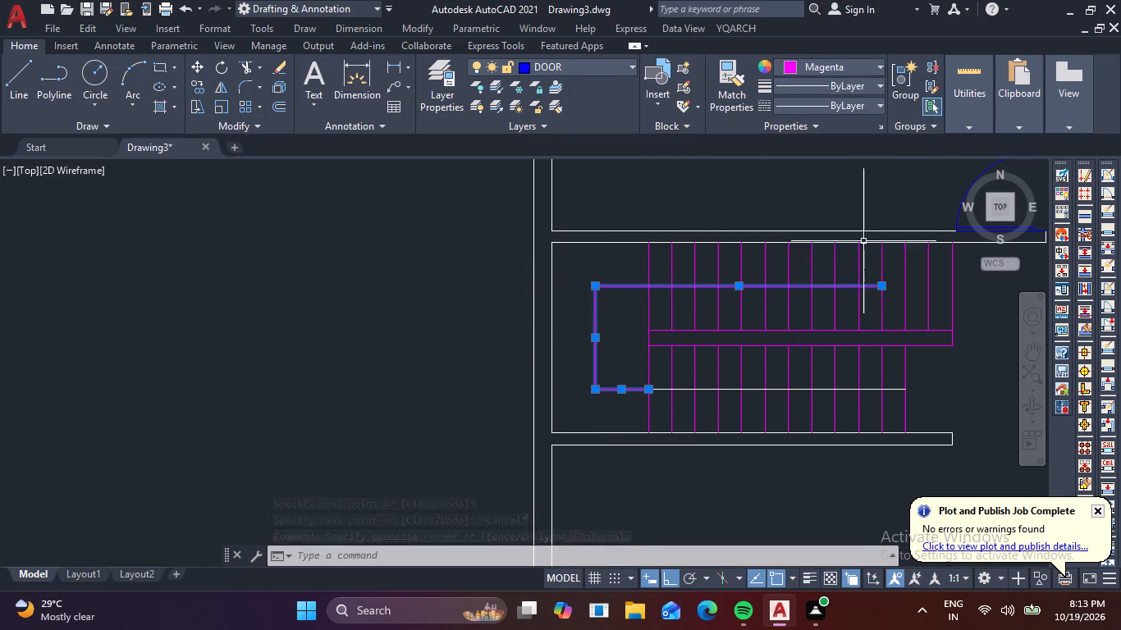
{"action": "key", "text": "Escape"}
With ortho off, draw a slanted arrowhead line from about 4" above the upper direction line's end to a tip beyond it.
{"action": "scroll", "coordinate": [885, 265], "scroll_direction": "up", "scroll_amount": 3}
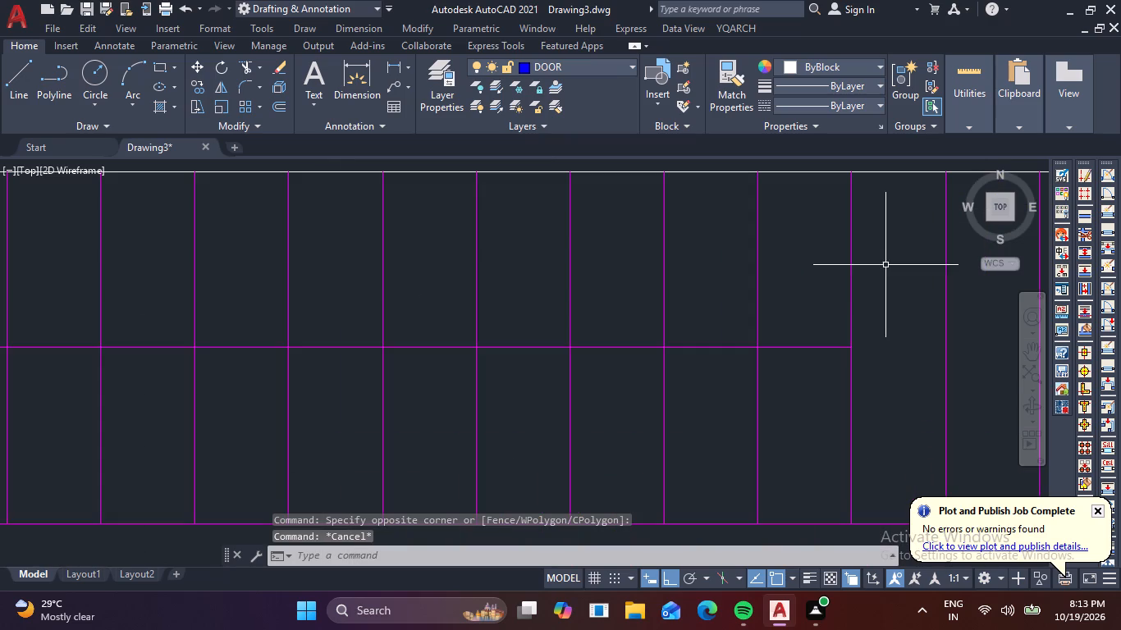
{"action": "type", "text": "L"}
{"action": "key", "text": "space"}
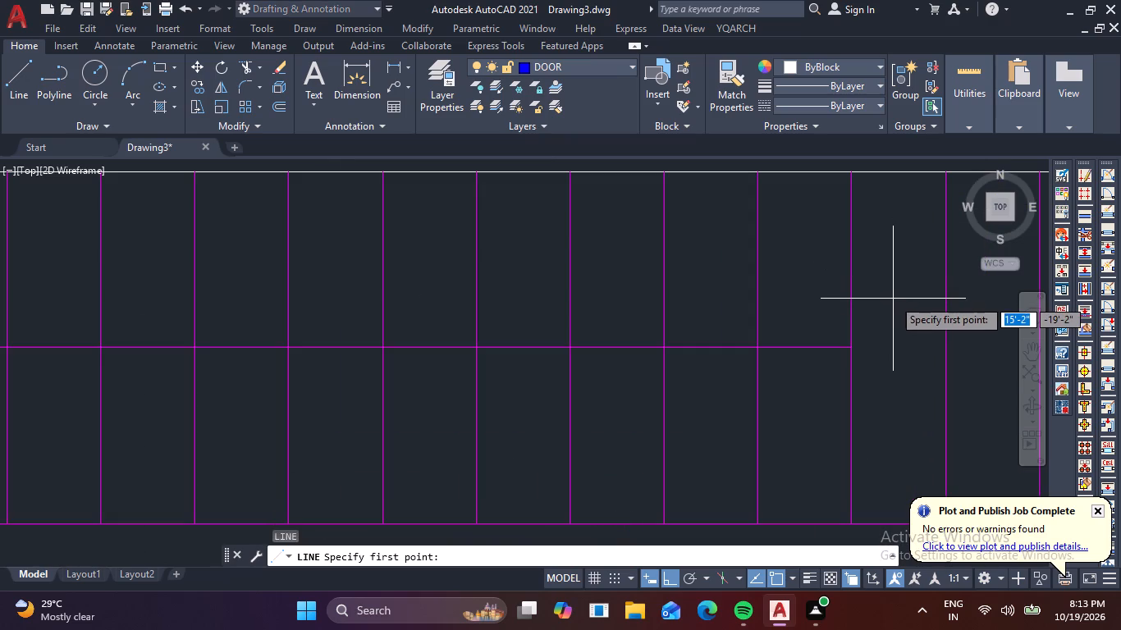
{"action": "scroll", "coordinate": [885, 324], "scroll_direction": "up", "scroll_amount": 2}
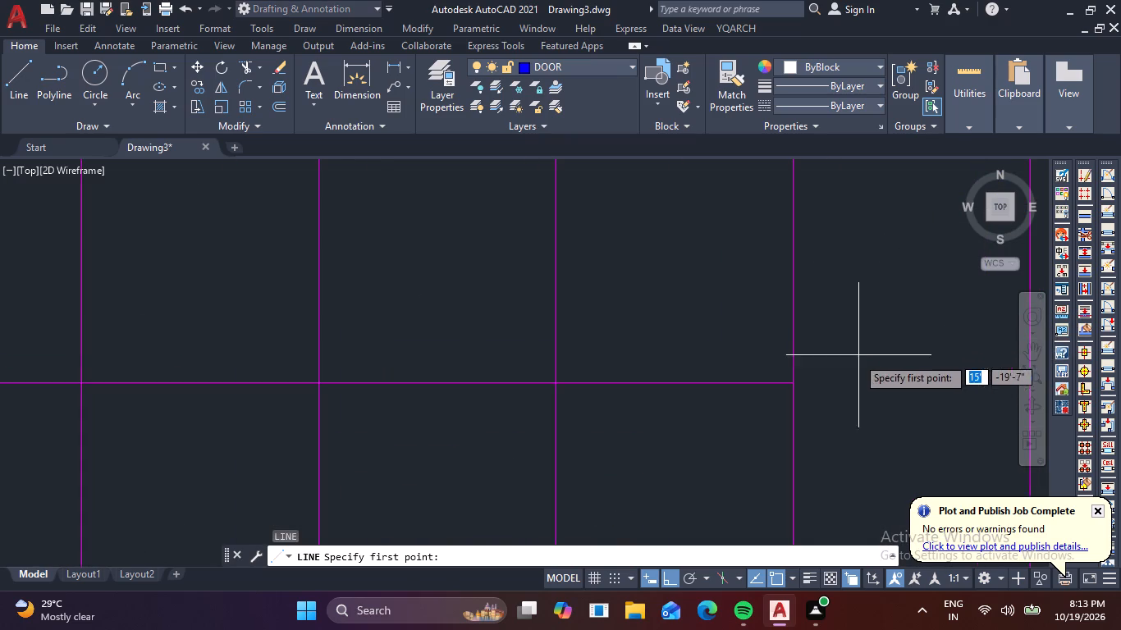
{"action": "left_click", "coordinate": [796, 308]}
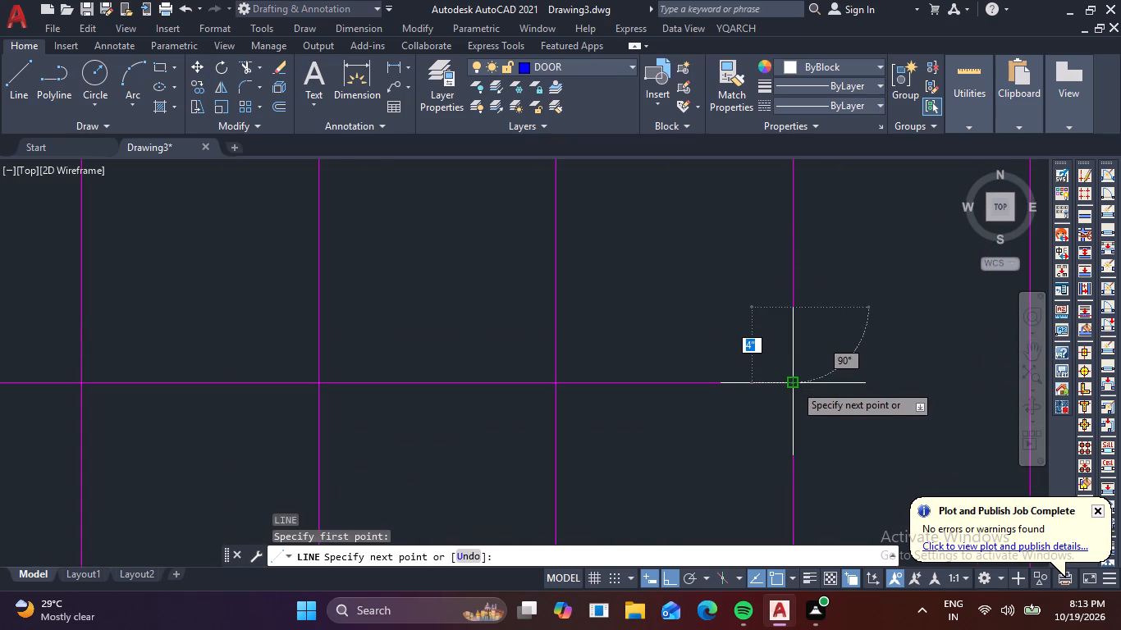
{"action": "key", "text": "F8"}
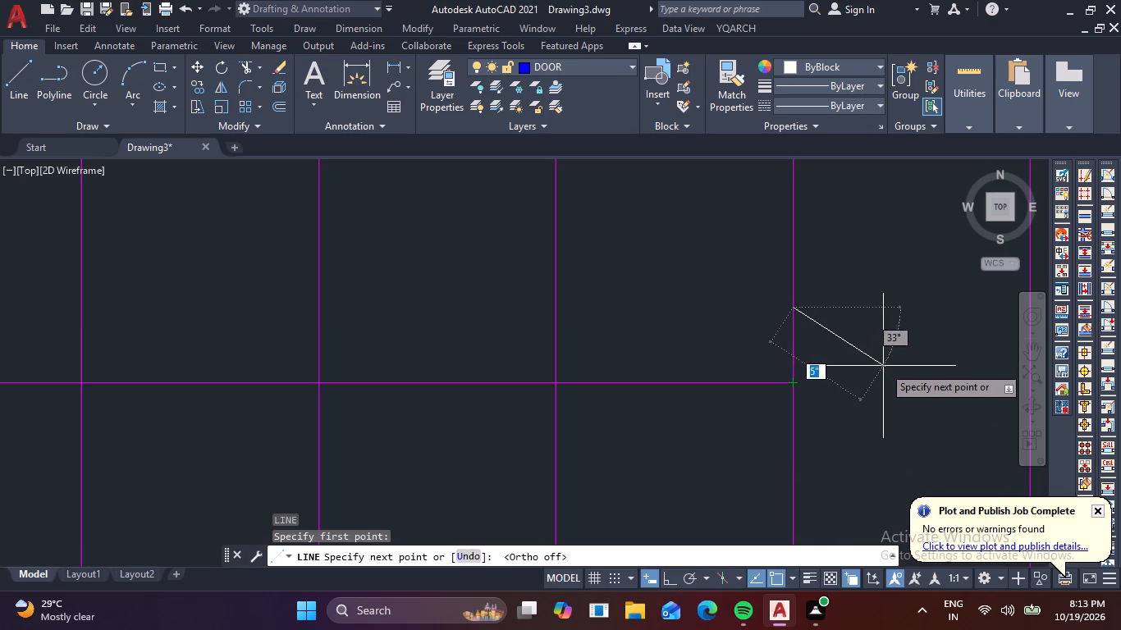
{"action": "left_click", "coordinate": [913, 385]}
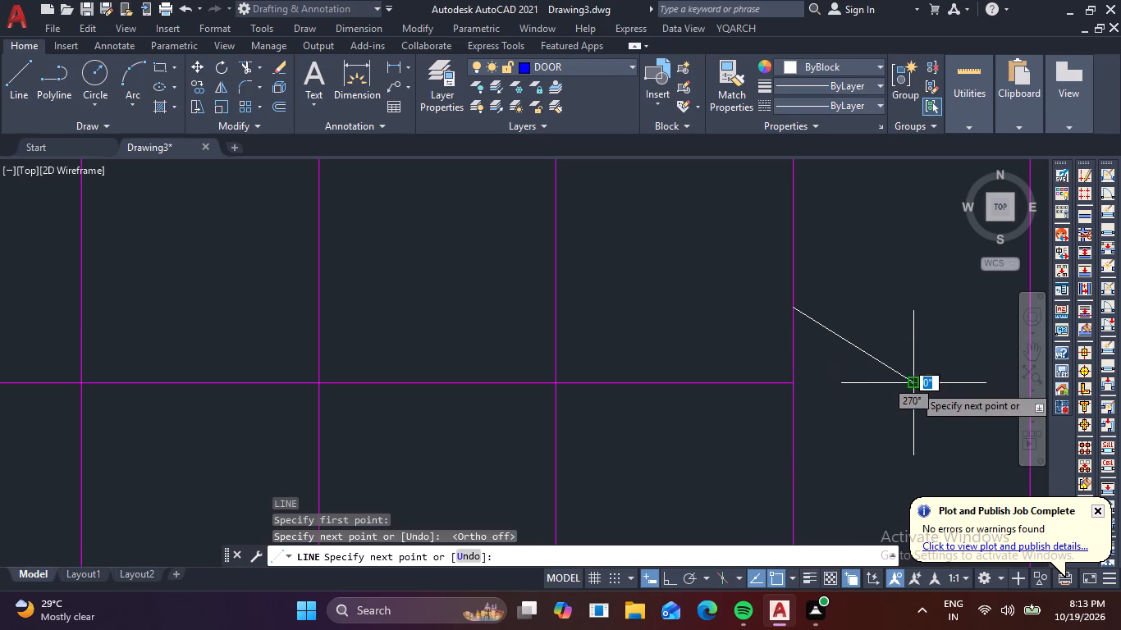
{"action": "key", "text": "Escape"}
Mirror the slanted arrowhead line about the direction line's axis, keeping the original.
{"action": "left_click_drag", "start_coordinate": [943, 426], "coordinate": [931, 404]}
{"action": "left_click", "coordinate": [893, 362]}
{"action": "type", "text": "MI"}
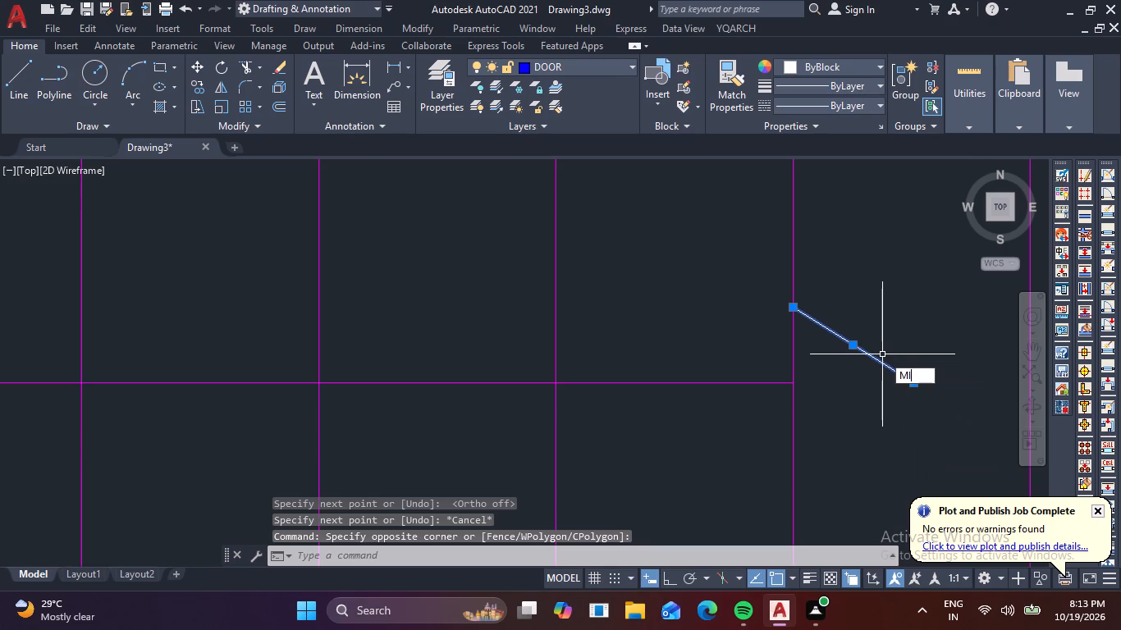
{"action": "key", "text": "space"}
{"action": "left_click", "coordinate": [915, 386]}
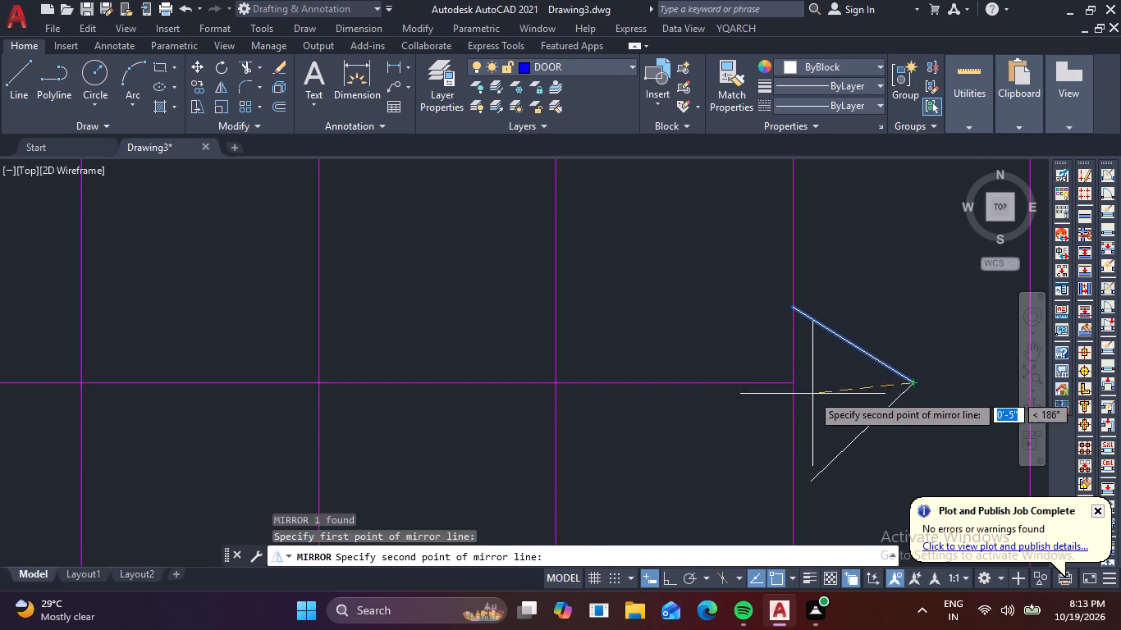
{"action": "left_click", "coordinate": [793, 384]}
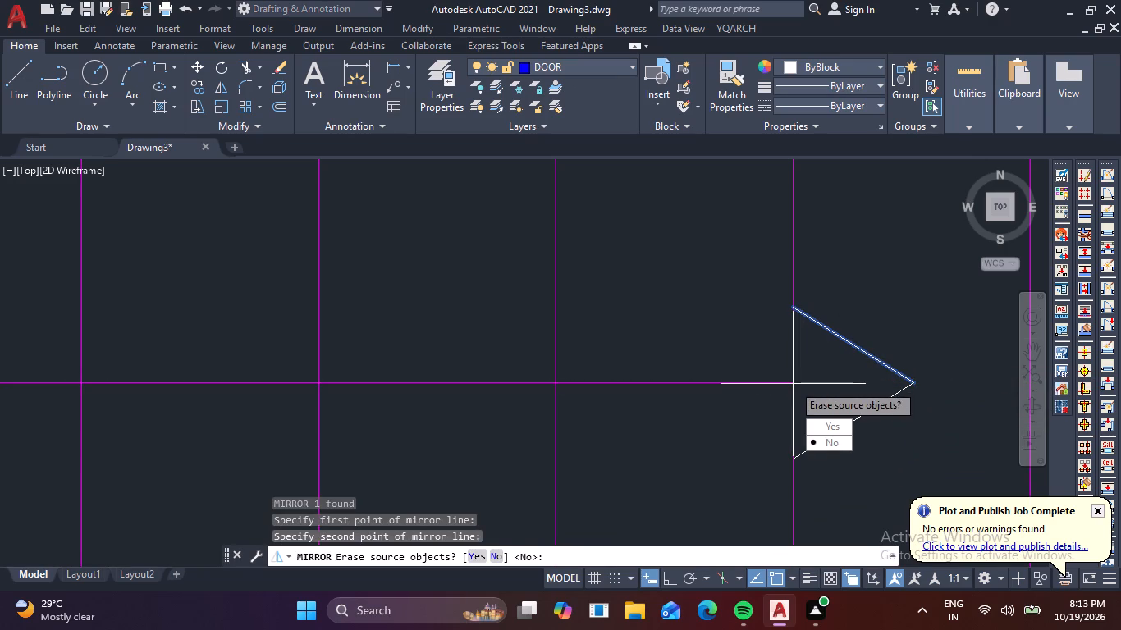
{"action": "key", "text": "space"}
Change the colour of both arrowhead lines to Magenta.
{"action": "left_click_drag", "start_coordinate": [911, 422], "coordinate": [908, 391]}
{"action": "left_click", "coordinate": [895, 335]}
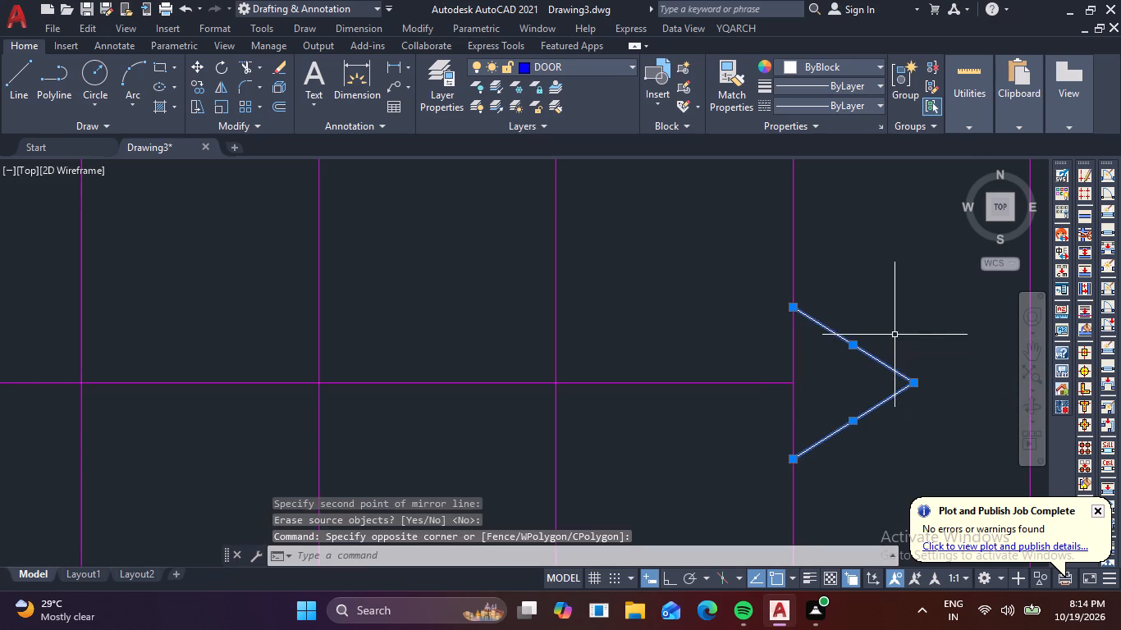
{"action": "left_click", "coordinate": [881, 62]}
{"action": "left_click", "coordinate": [868, 230]}
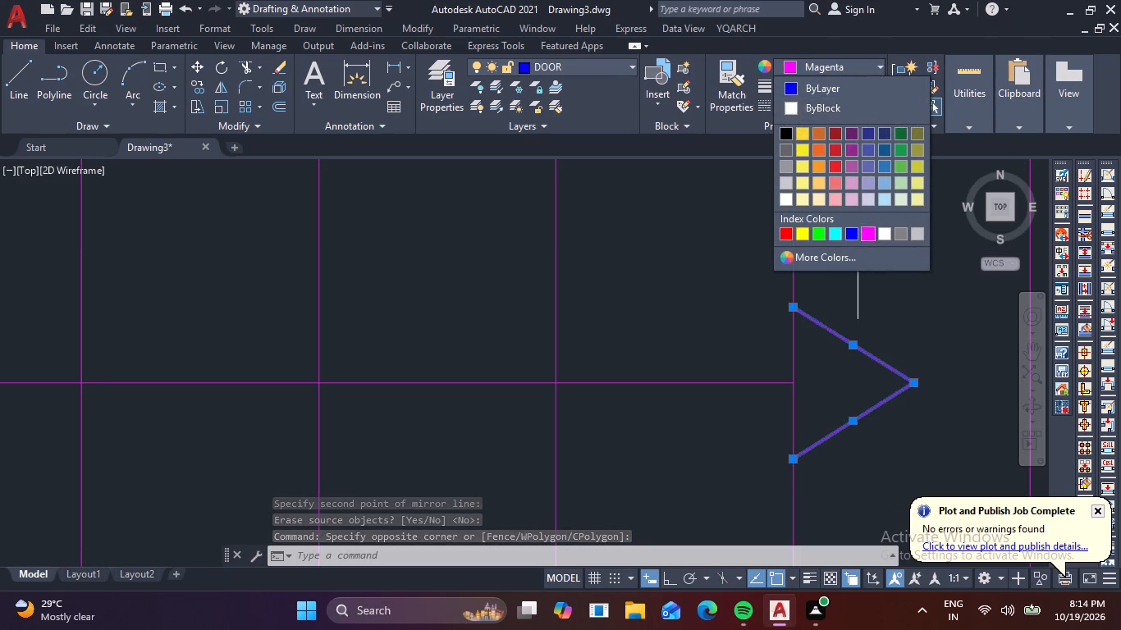
{"action": "key", "text": "Escape"}
Change the colour of the direction line's lower-flight segment to Magenta.
{"action": "scroll", "coordinate": [660, 289], "scroll_direction": "down", "scroll_amount": 3}
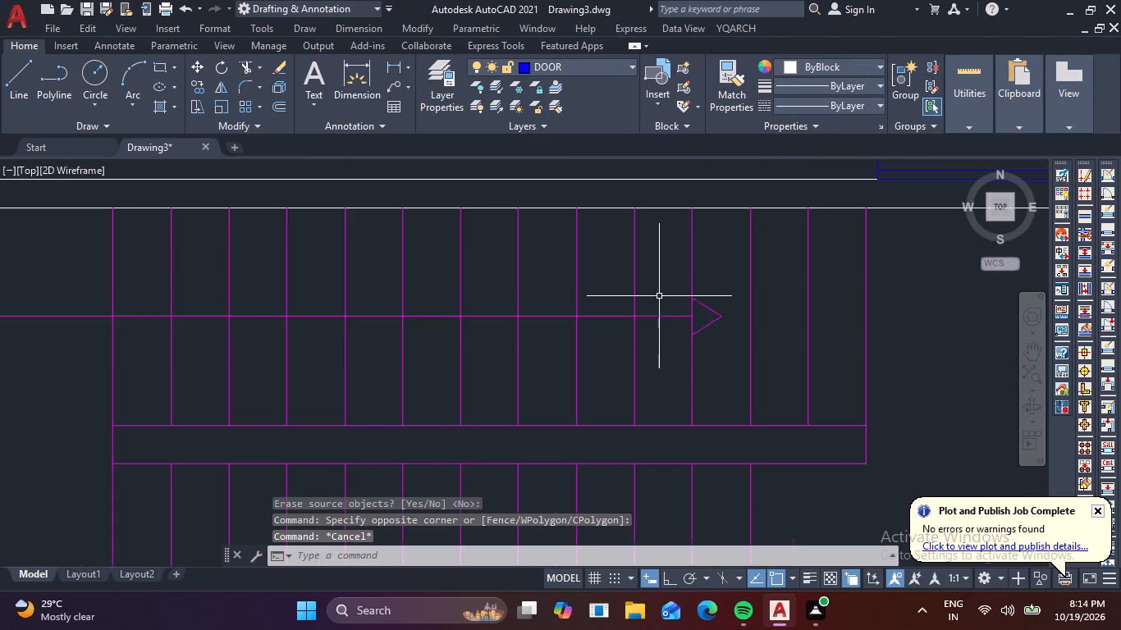
{"action": "scroll", "coordinate": [711, 349], "scroll_direction": "down", "scroll_amount": 3}
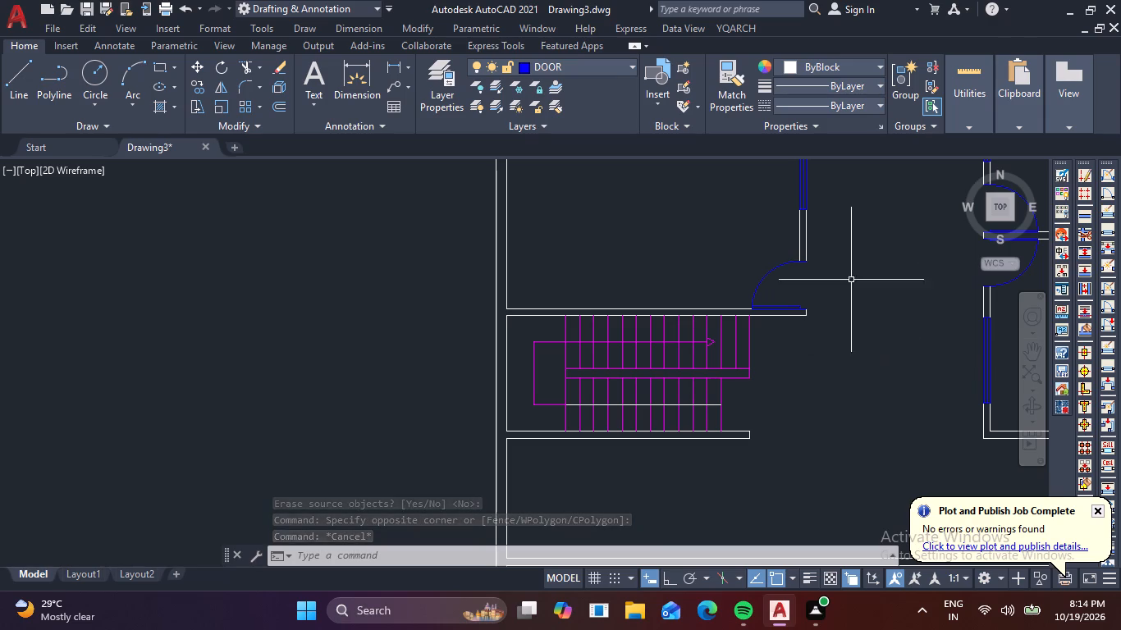
{"action": "scroll", "coordinate": [666, 432], "scroll_direction": "up", "scroll_amount": 3}
{"action": "left_click", "coordinate": [674, 322]}
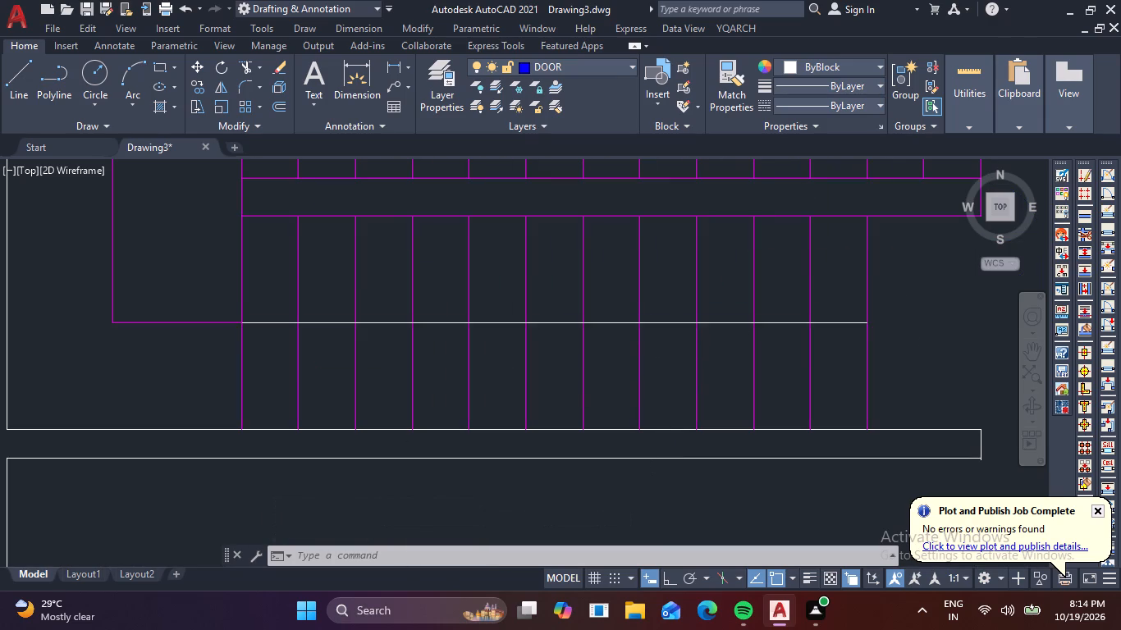
{"action": "left_click", "coordinate": [879, 64]}
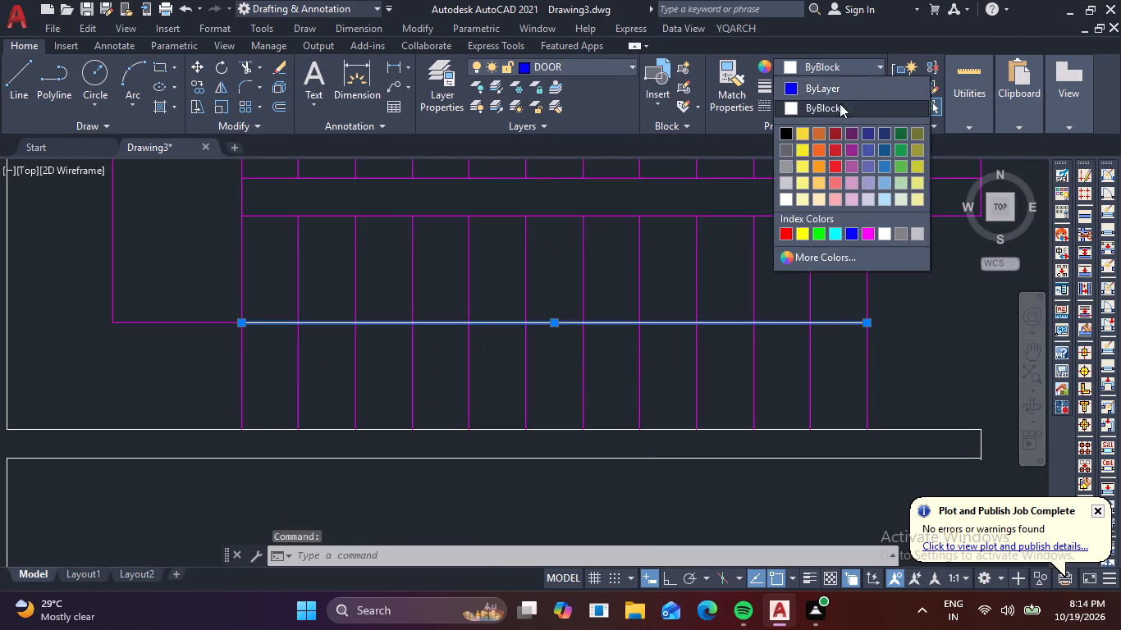
{"action": "left_click", "coordinate": [863, 229]}
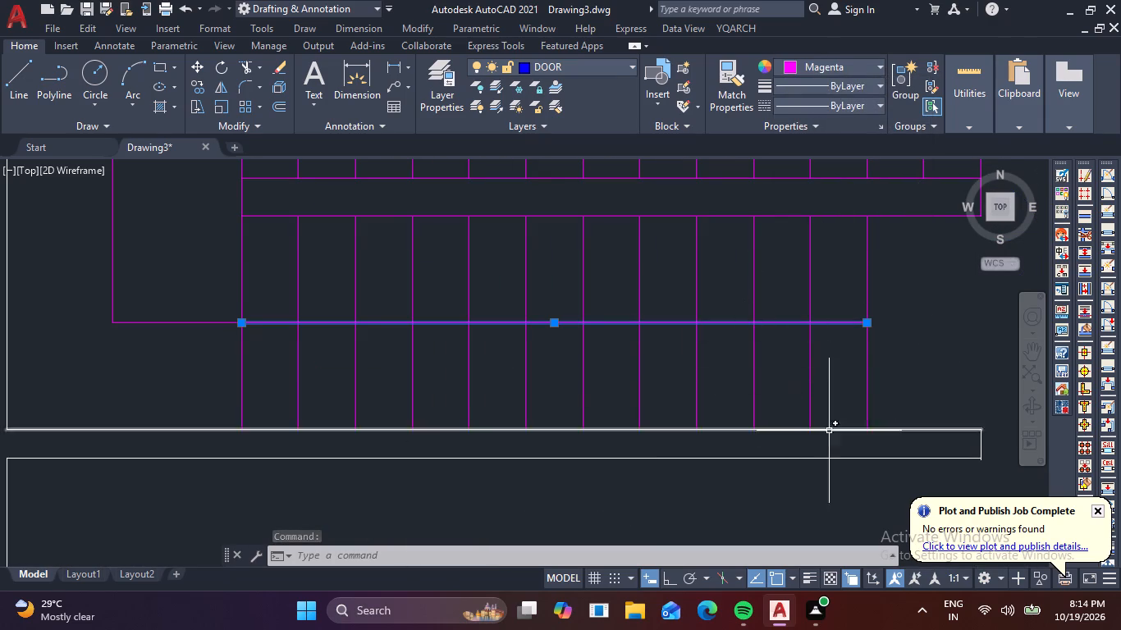
{"action": "key", "text": "Escape"}
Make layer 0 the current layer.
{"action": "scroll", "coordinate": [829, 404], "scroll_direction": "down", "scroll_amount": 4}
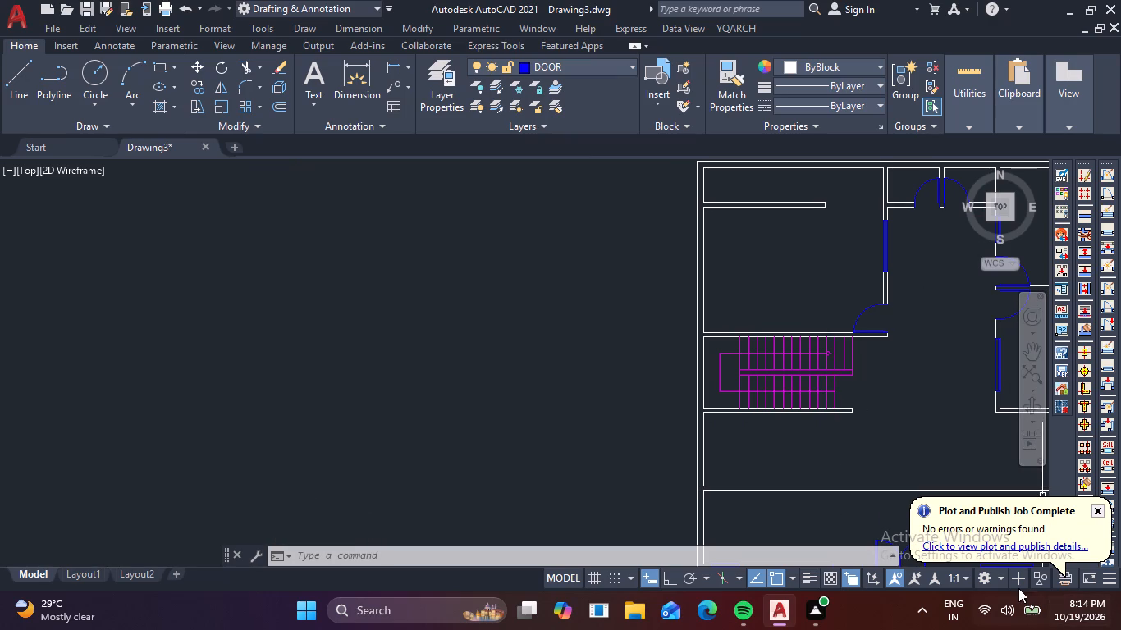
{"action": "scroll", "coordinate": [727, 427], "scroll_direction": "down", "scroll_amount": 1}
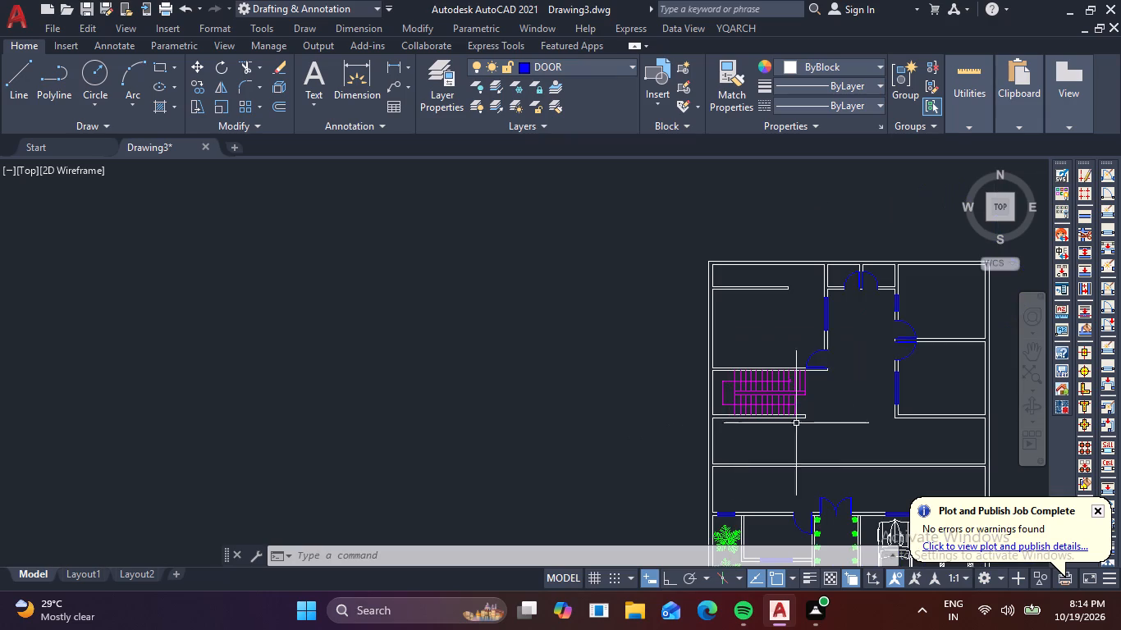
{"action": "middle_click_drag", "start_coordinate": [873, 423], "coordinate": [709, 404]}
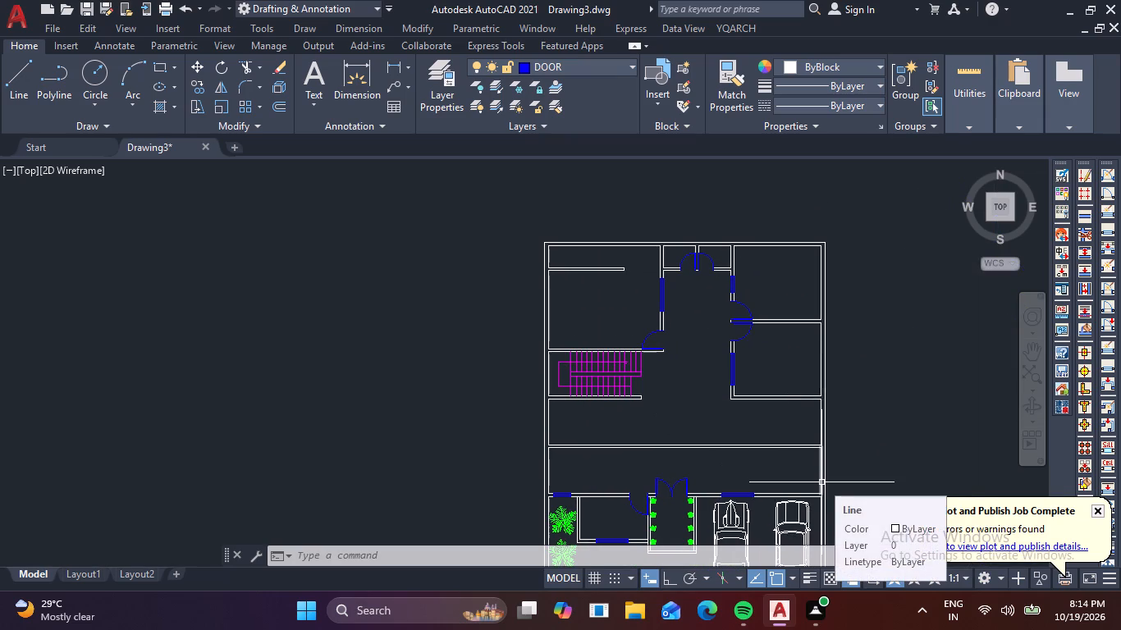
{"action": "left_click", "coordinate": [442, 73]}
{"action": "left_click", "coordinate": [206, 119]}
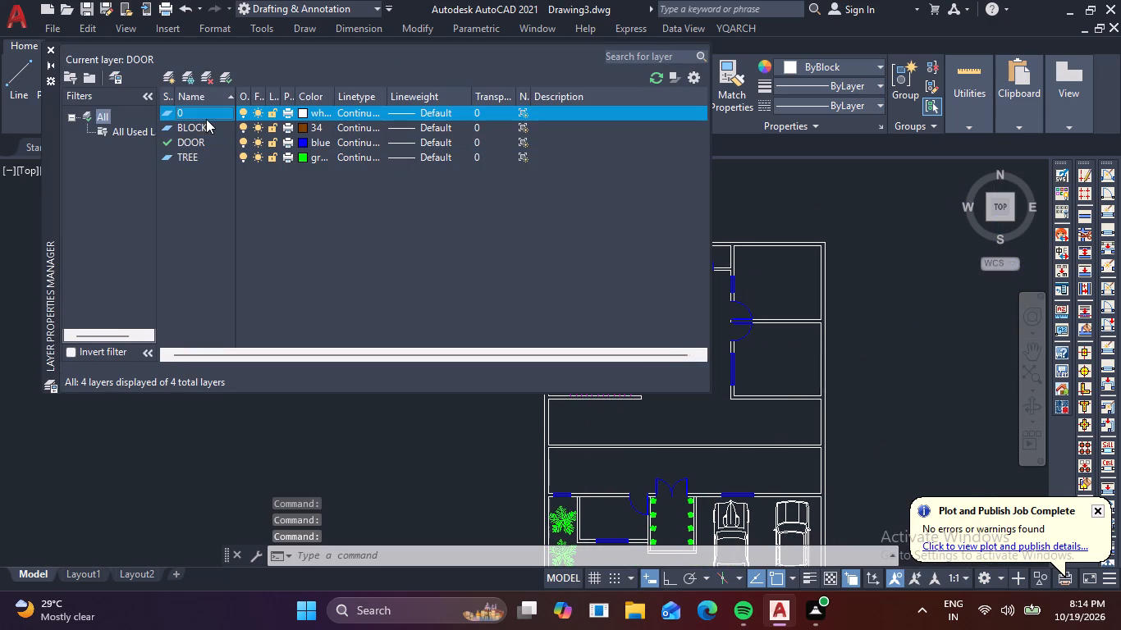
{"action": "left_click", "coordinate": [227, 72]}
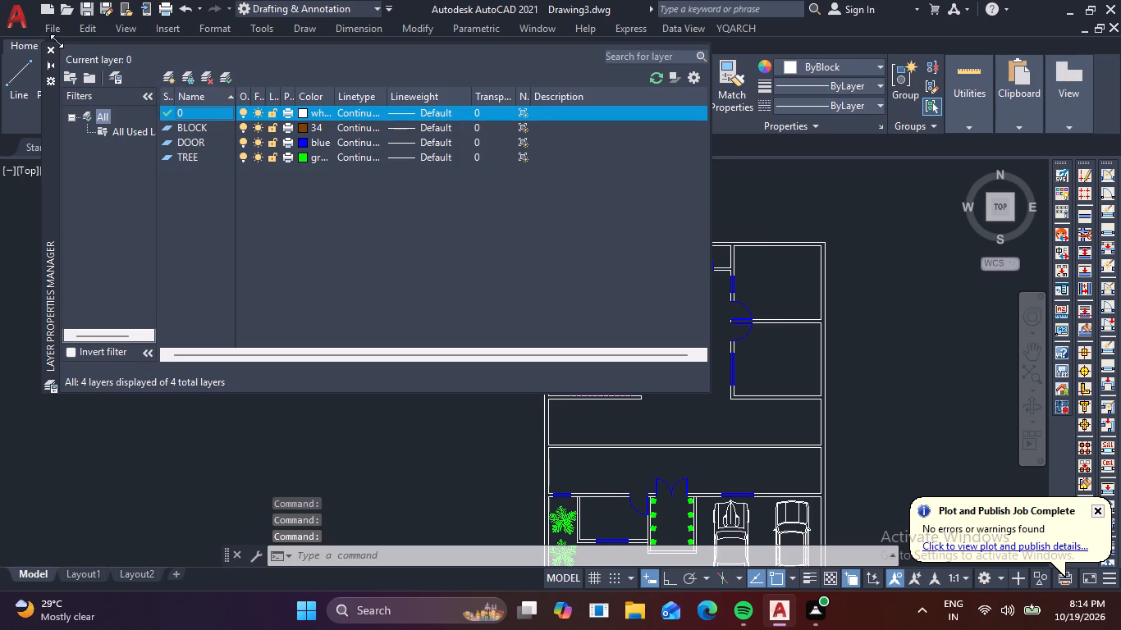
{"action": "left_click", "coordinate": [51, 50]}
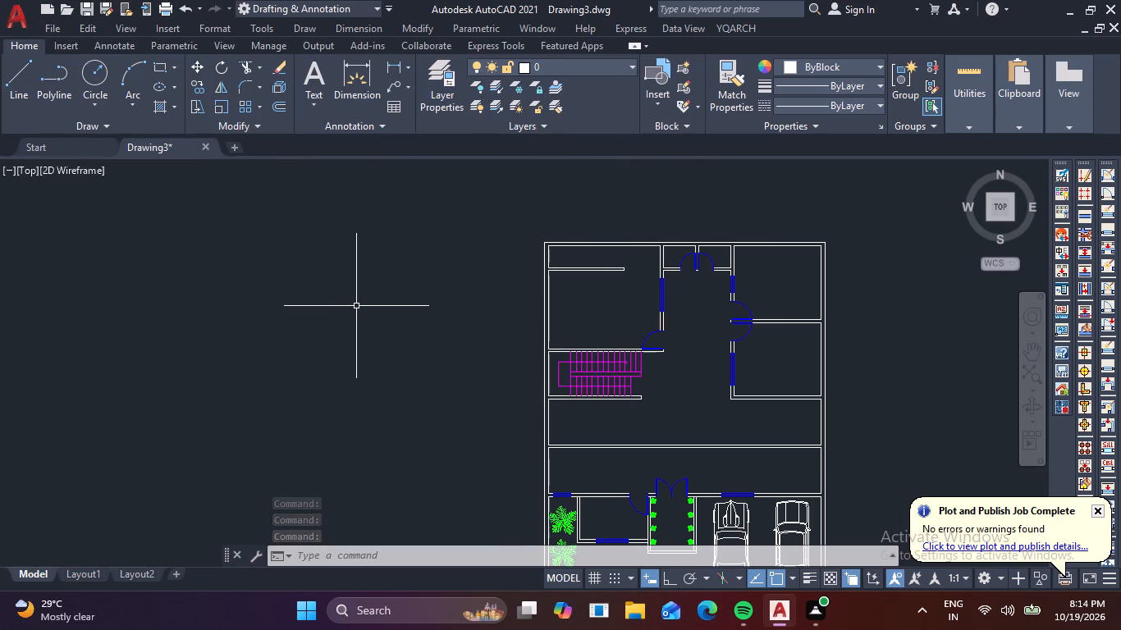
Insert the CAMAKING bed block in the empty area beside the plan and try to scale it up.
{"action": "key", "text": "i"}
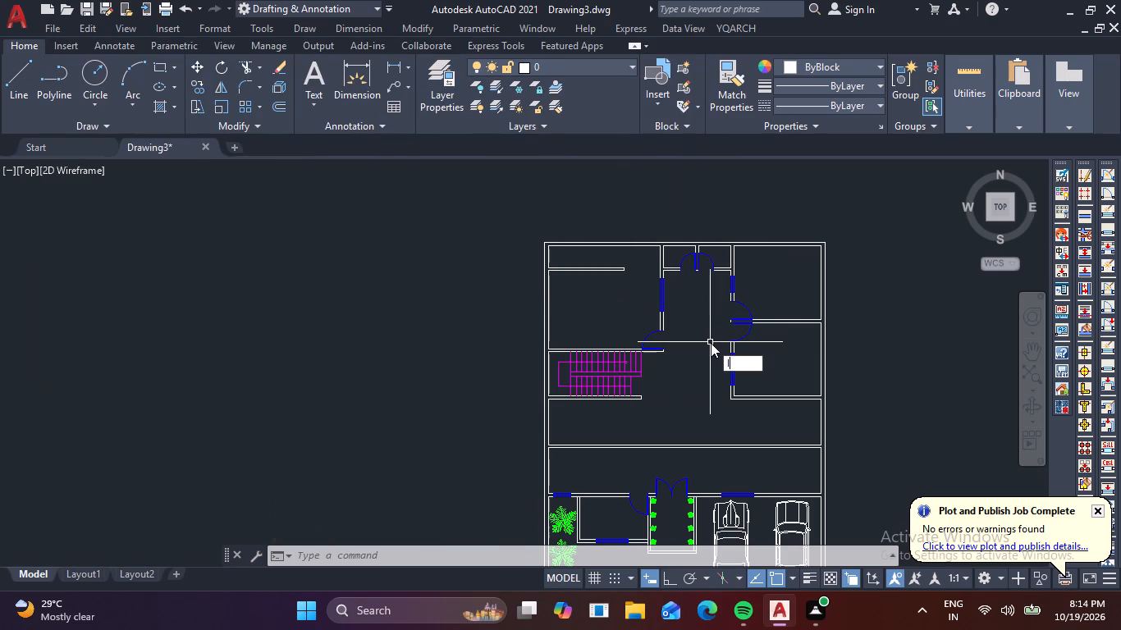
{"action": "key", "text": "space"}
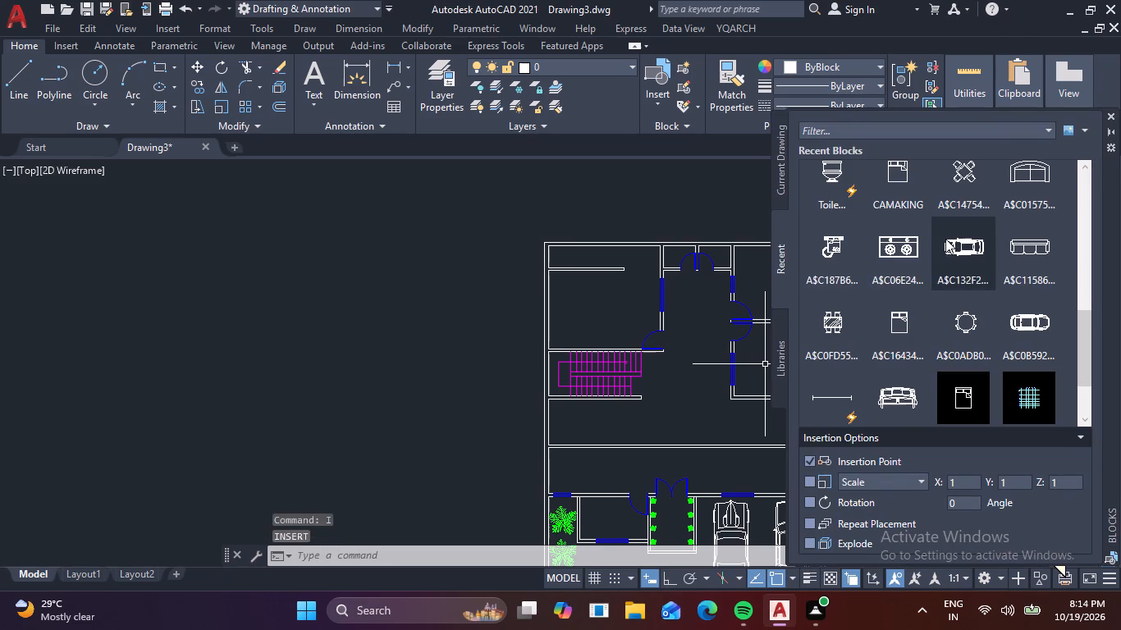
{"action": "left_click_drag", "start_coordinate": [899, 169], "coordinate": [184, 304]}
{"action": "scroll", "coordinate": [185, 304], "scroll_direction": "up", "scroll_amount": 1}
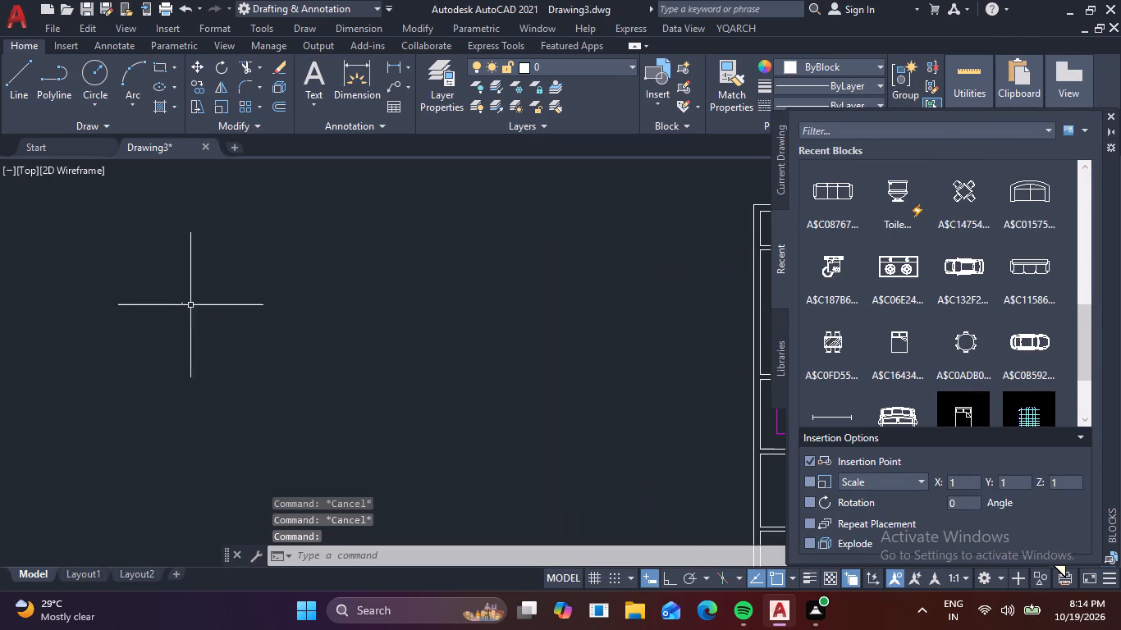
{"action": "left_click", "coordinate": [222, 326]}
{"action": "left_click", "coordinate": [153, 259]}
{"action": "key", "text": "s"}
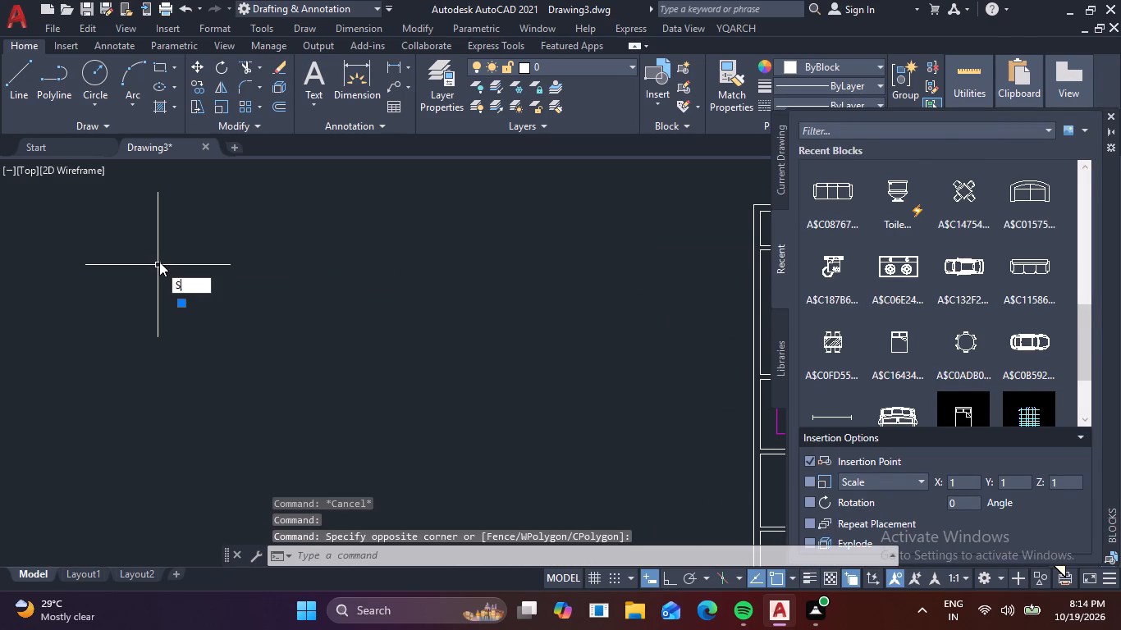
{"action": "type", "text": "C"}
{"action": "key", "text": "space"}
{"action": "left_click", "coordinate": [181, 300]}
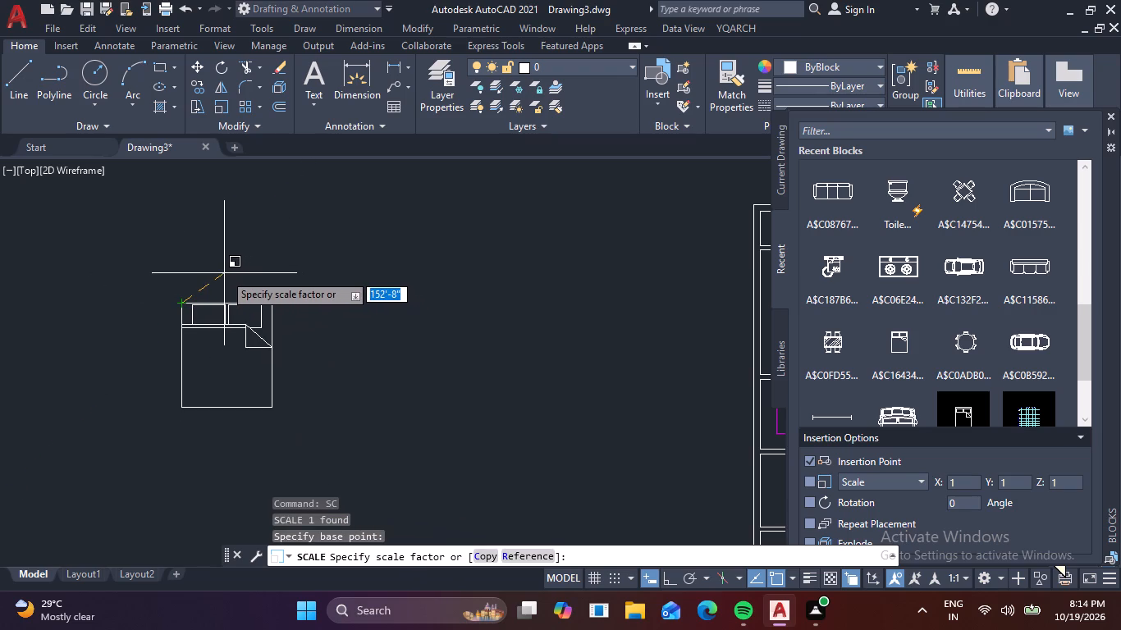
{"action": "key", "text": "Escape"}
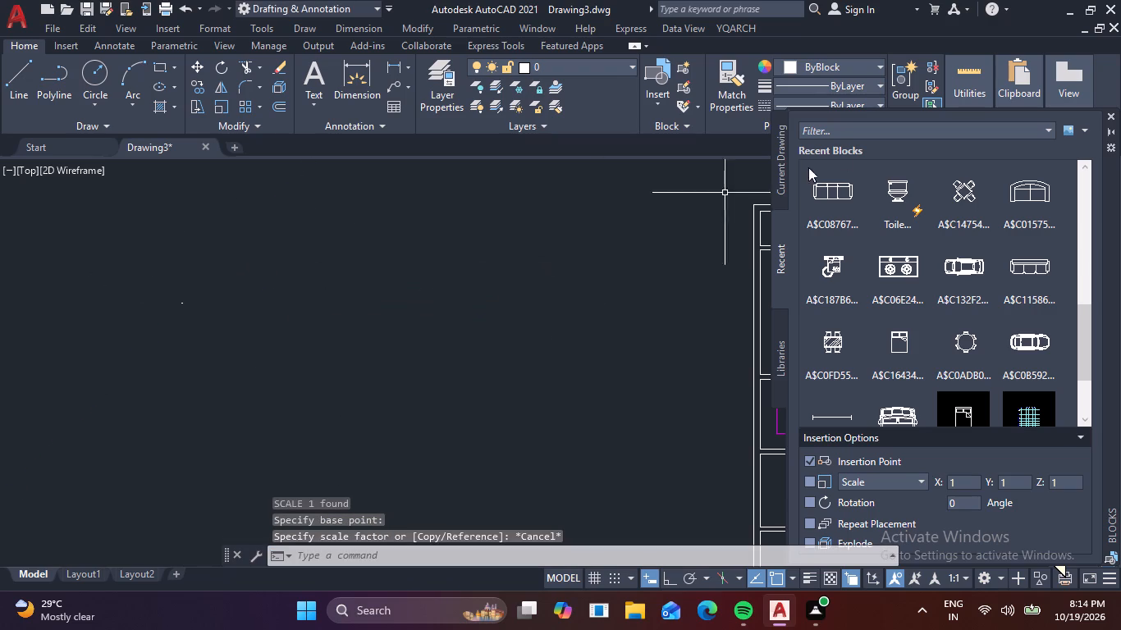
Make BLOCK the current layer.
{"action": "left_click", "coordinate": [428, 100]}
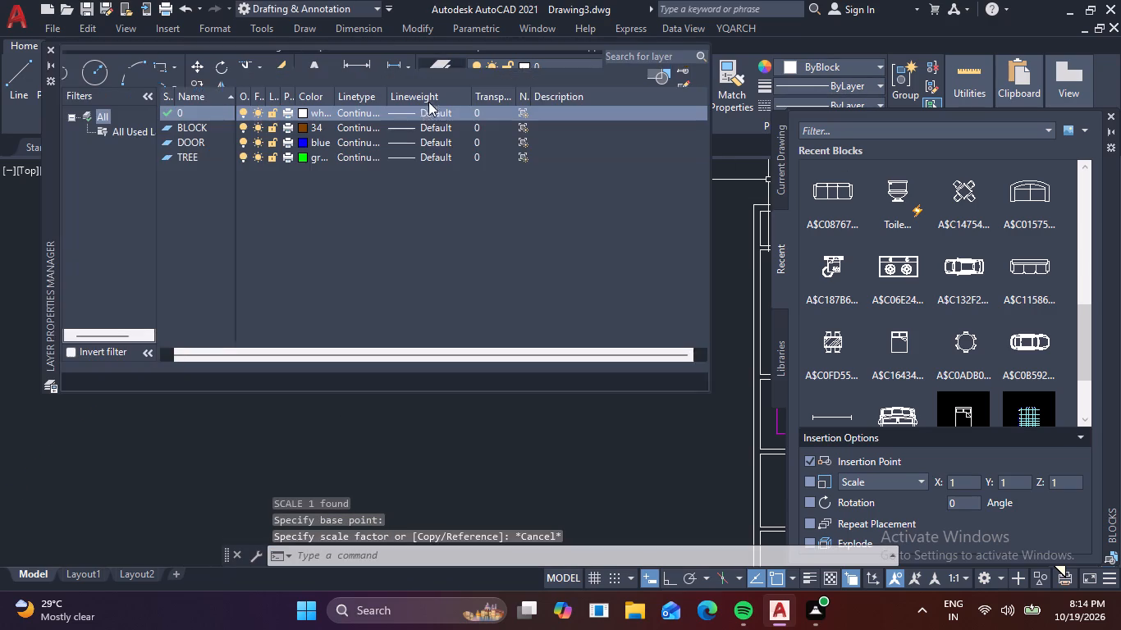
{"action": "left_click", "coordinate": [207, 128]}
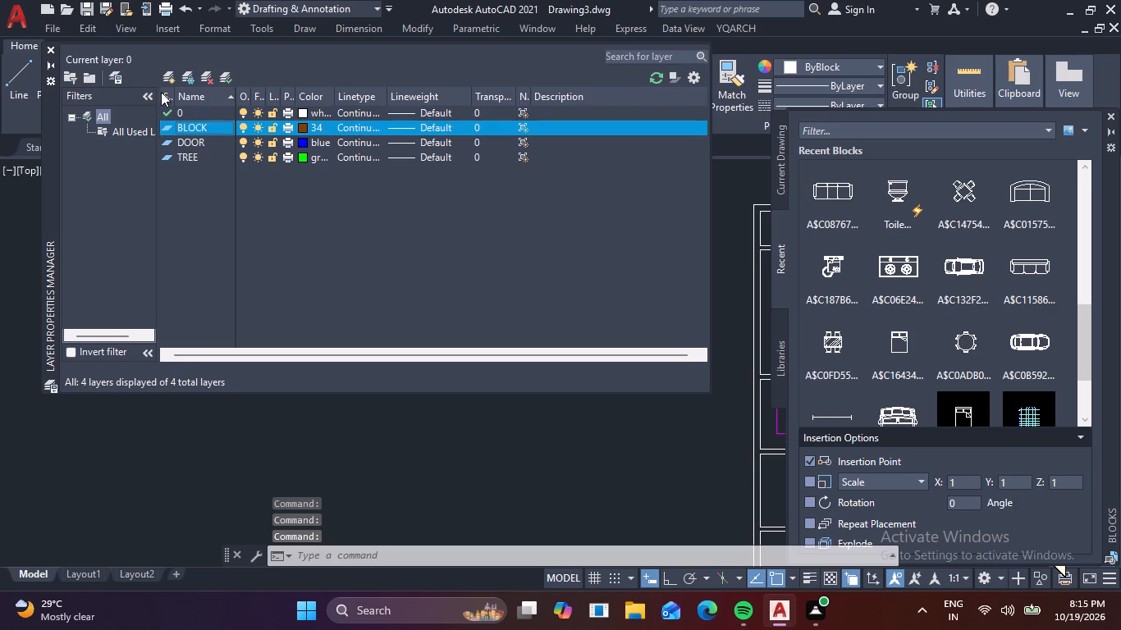
{"action": "left_click", "coordinate": [226, 81]}
{"action": "left_click", "coordinate": [47, 42]}
{"action": "left_click", "coordinate": [47, 50]}
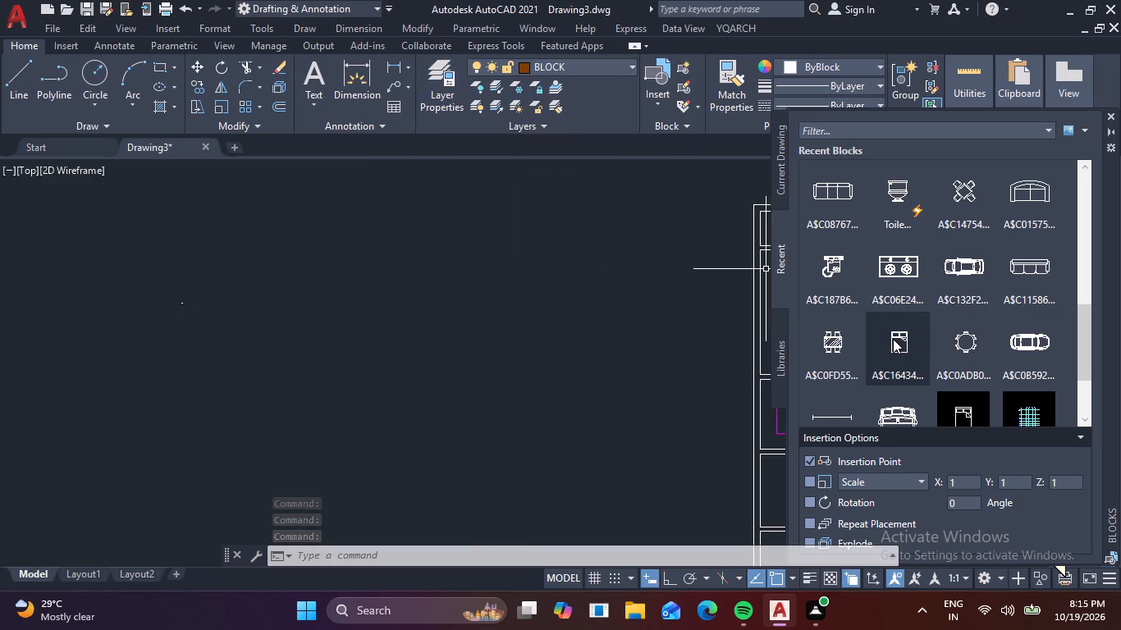
Insert the recent double-bed block whose name starts with A$C16434 in the empty area beside the plan.
{"action": "left_click_drag", "start_coordinate": [894, 338], "coordinate": [450, 301]}
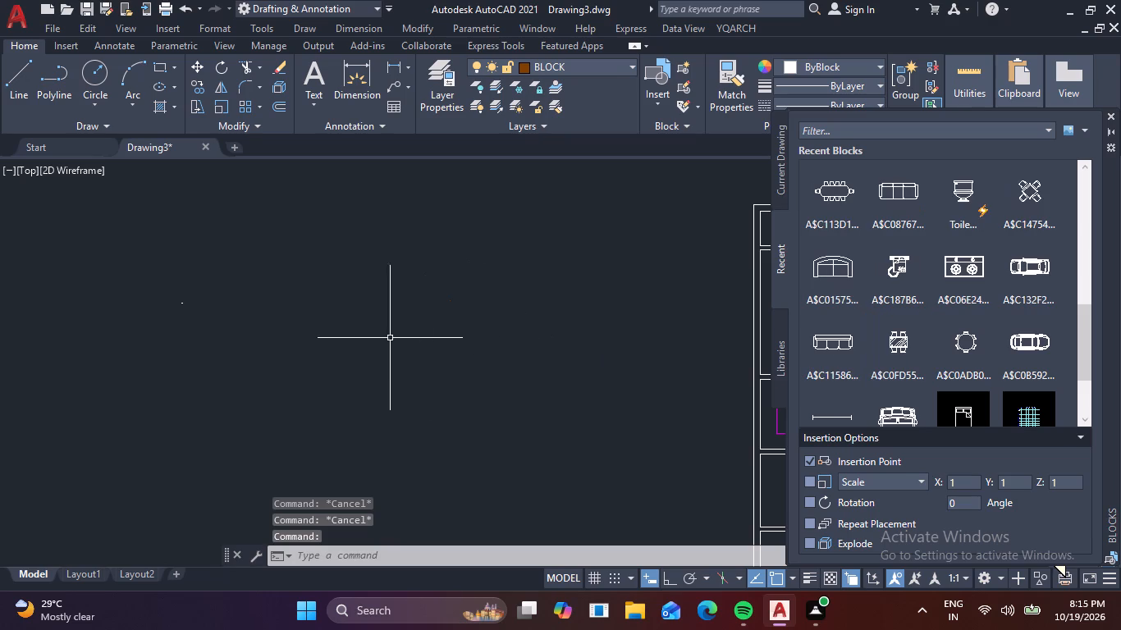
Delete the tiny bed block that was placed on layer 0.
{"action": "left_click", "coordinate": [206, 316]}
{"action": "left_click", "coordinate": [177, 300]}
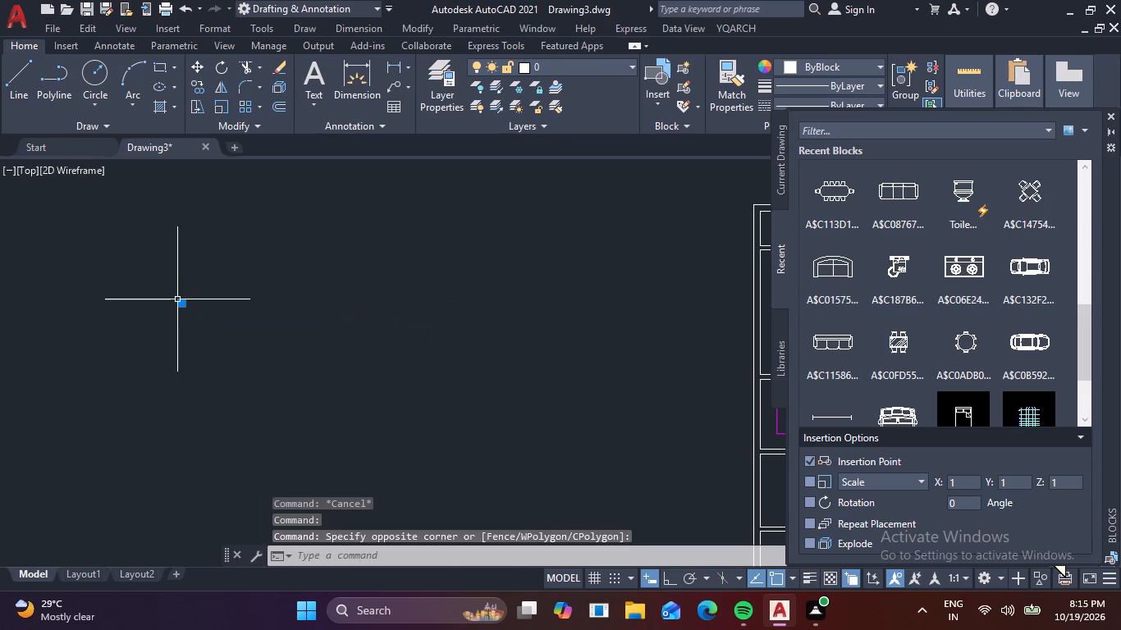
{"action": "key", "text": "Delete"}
Scale the remaining tiny bed block up freehand about its upper corner, to a size suited to the bedroom.
{"action": "left_click_drag", "start_coordinate": [342, 254], "coordinate": [368, 261]}
{"action": "left_click", "coordinate": [556, 358]}
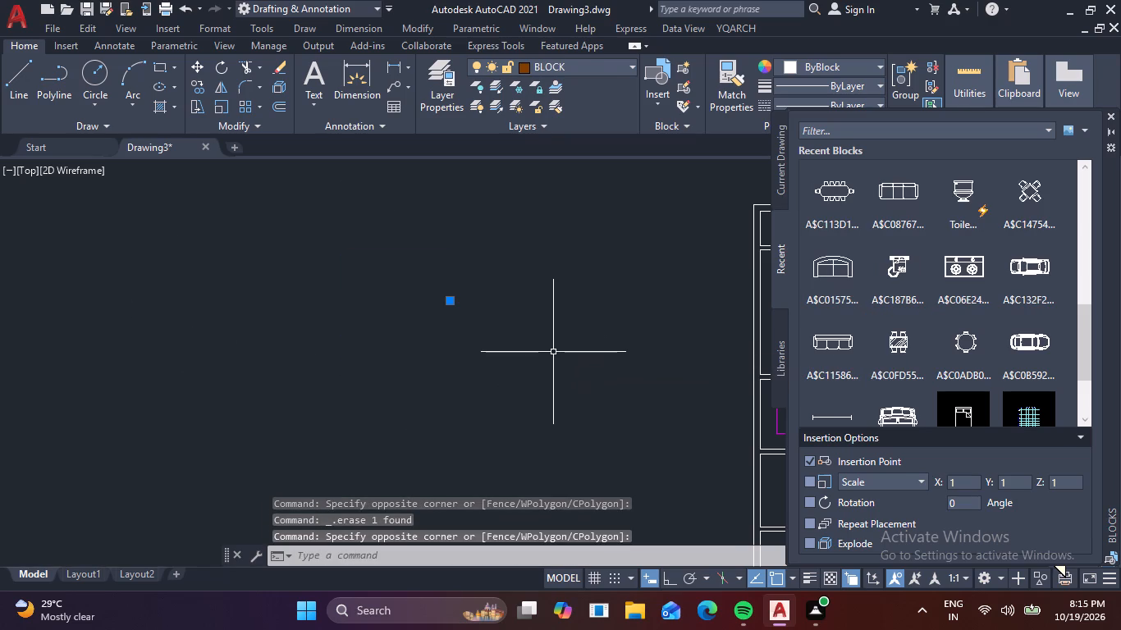
{"action": "type", "text": "SC"}
{"action": "key", "text": "space"}
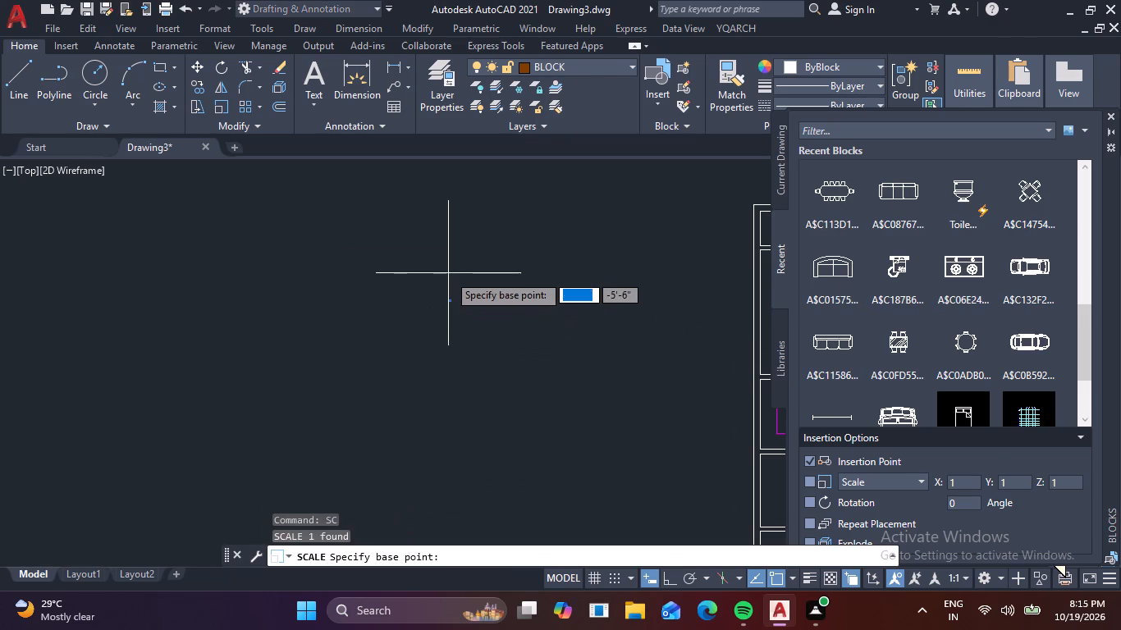
{"action": "left_click", "coordinate": [451, 300]}
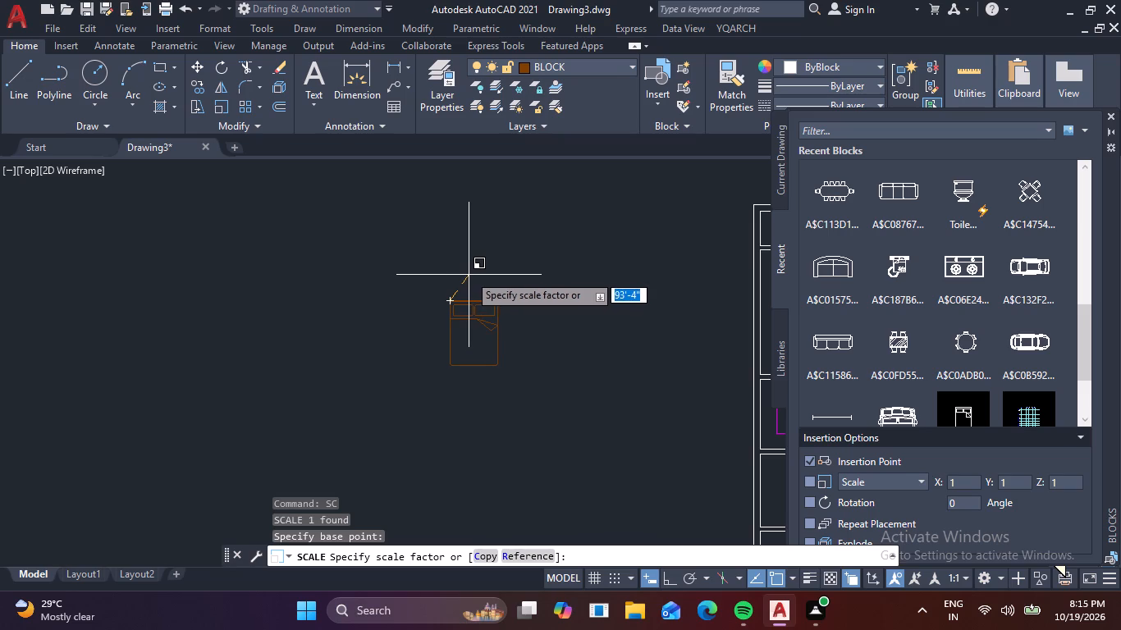
{"action": "left_click", "coordinate": [488, 262]}
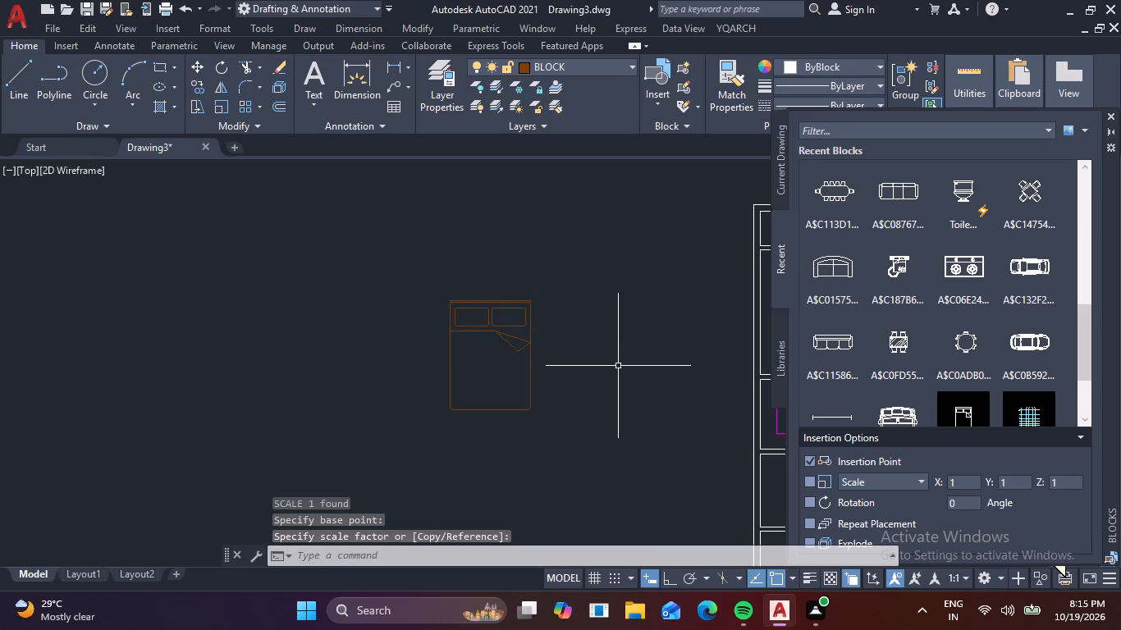
Rotate the bed block 90° with ortho on, using the middle of its headboard area as the base point.
{"action": "middle_click_drag", "start_coordinate": [618, 366], "coordinate": [505, 353]}
{"action": "scroll", "coordinate": [618, 366], "scroll_direction": "down", "scroll_amount": 1}
{"action": "left_click", "coordinate": [485, 408]}
{"action": "left_click", "coordinate": [385, 294]}
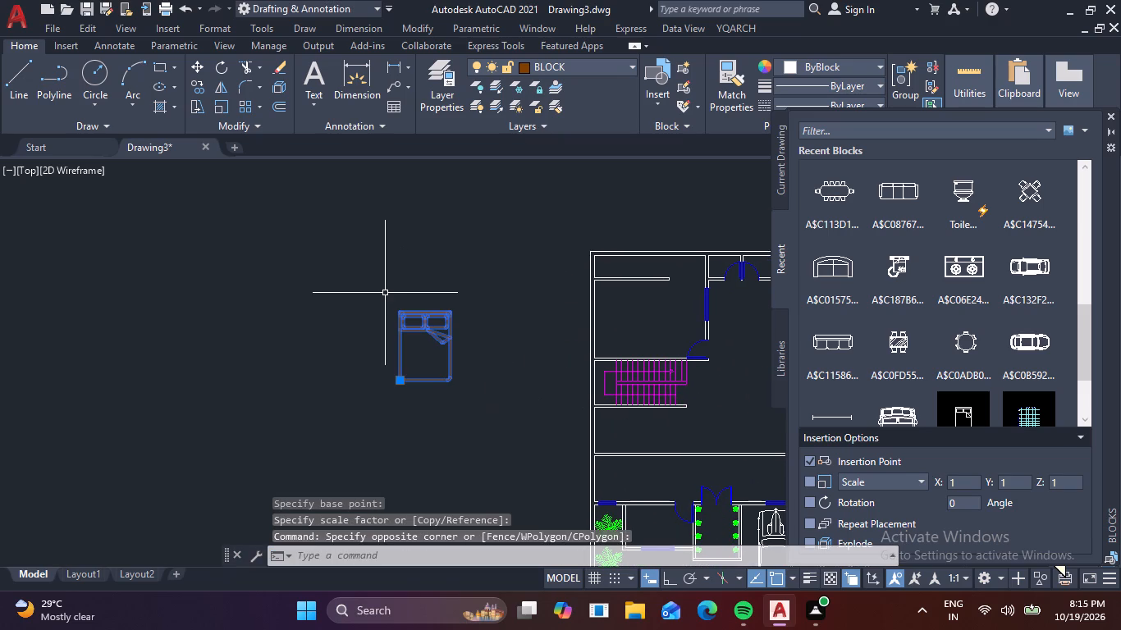
{"action": "key", "text": "r"}
{"action": "key", "text": "o"}
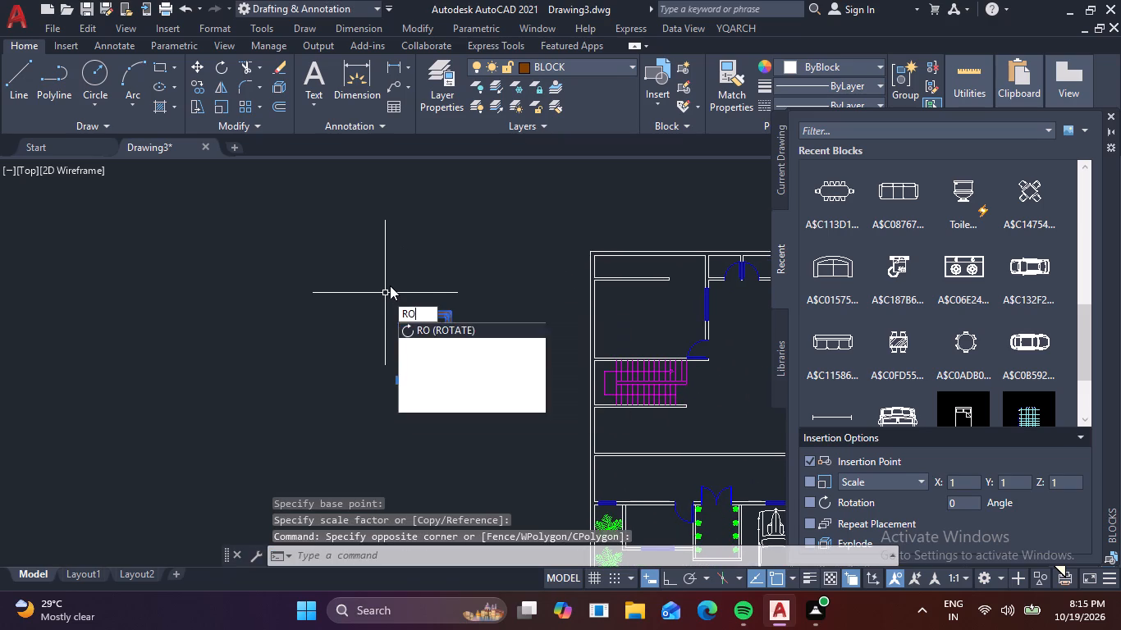
{"action": "key", "text": "space"}
{"action": "left_click", "coordinate": [419, 308]}
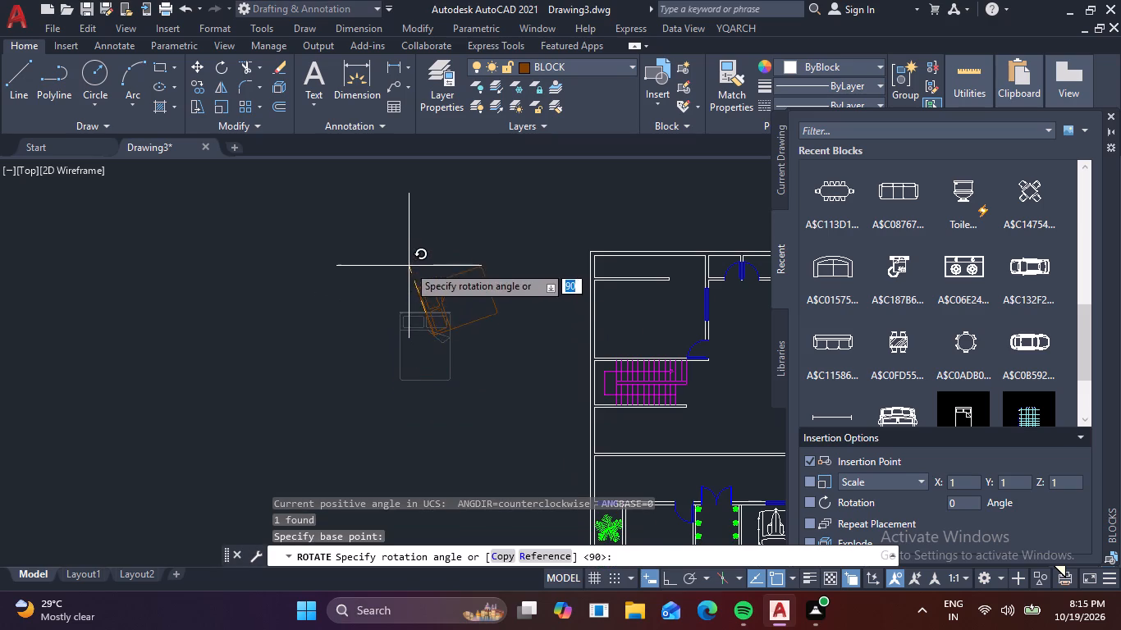
{"action": "key", "text": "F8"}
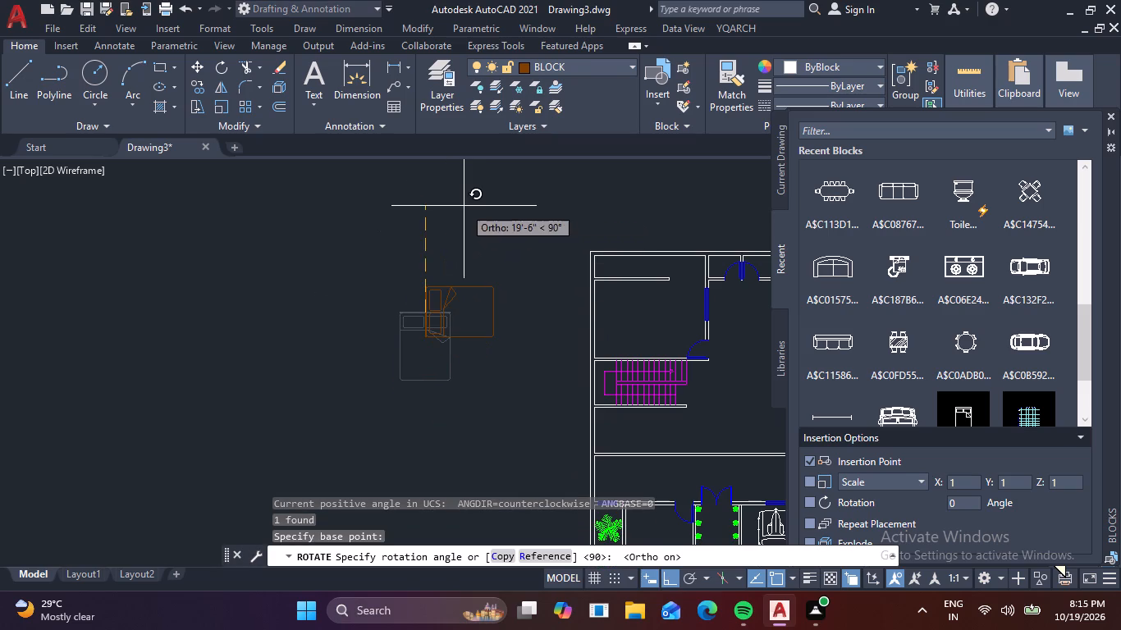
{"action": "left_click", "coordinate": [463, 203]}
Move the rotated bed block by its headboard midpoint, ortho off, onto the outer wall's midpoint in the bedroom above the staircase.
{"action": "left_click_drag", "start_coordinate": [523, 358], "coordinate": [515, 349]}
{"action": "left_click", "coordinate": [377, 217]}
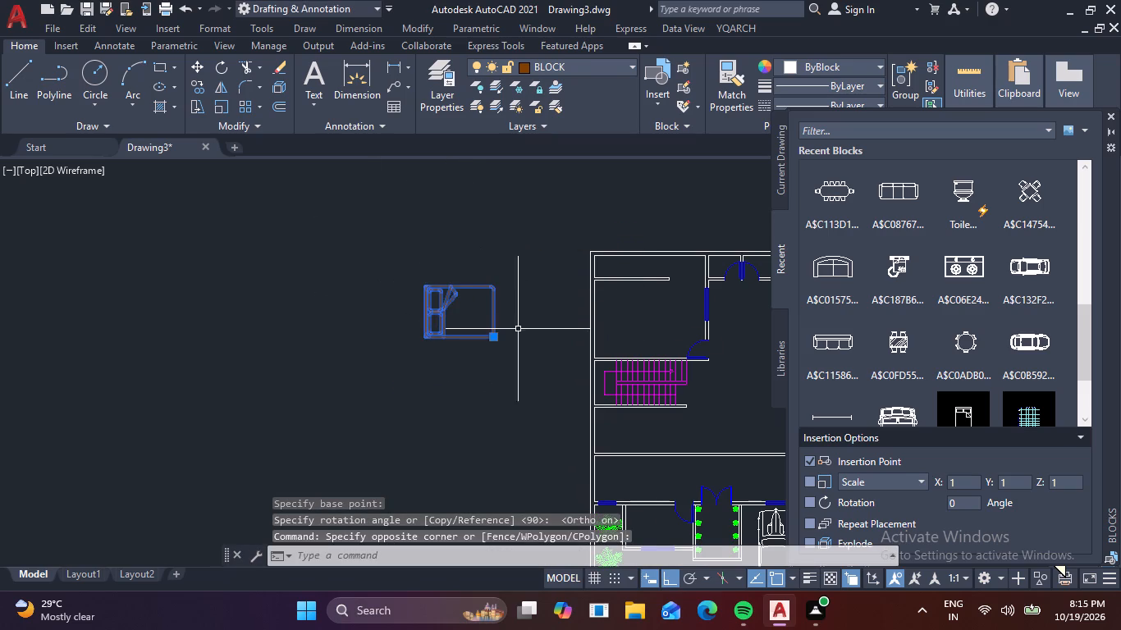
{"action": "middle_click_drag", "start_coordinate": [552, 321], "coordinate": [498, 356]}
{"action": "key", "text": "m"}
{"action": "key", "text": "space"}
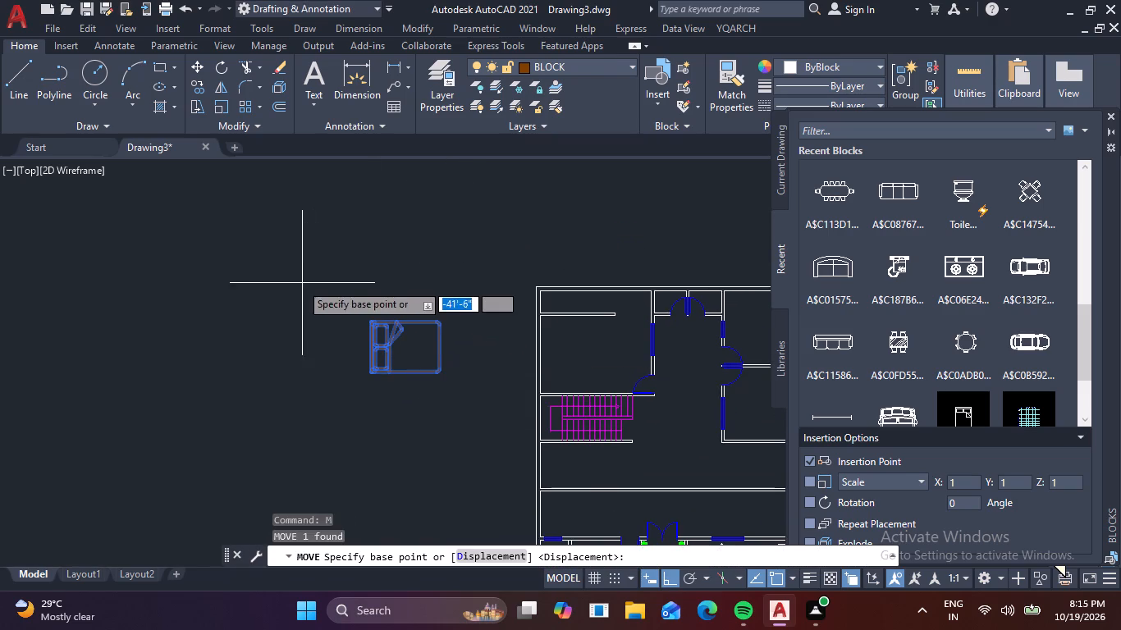
{"action": "scroll", "coordinate": [330, 325], "scroll_direction": "up", "scroll_amount": 2}
{"action": "scroll", "coordinate": [419, 382], "scroll_direction": "up", "scroll_amount": 3}
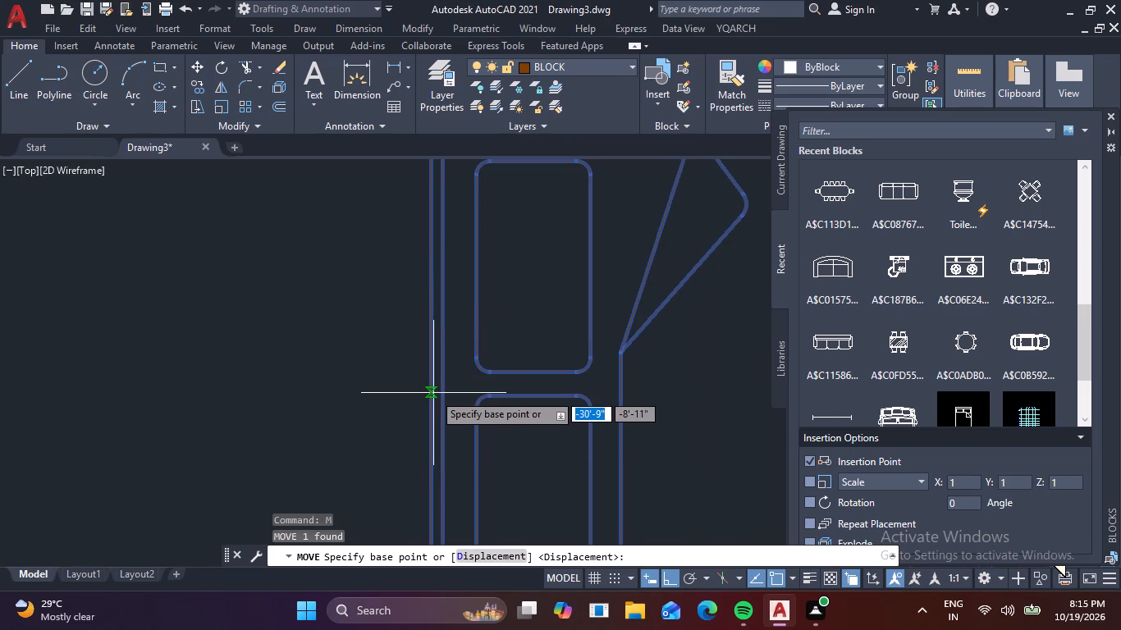
{"action": "left_click", "coordinate": [430, 381]}
{"action": "scroll", "coordinate": [481, 415], "scroll_direction": "down", "scroll_amount": 3}
{"action": "middle_click_drag", "start_coordinate": [494, 421], "coordinate": [167, 413]}
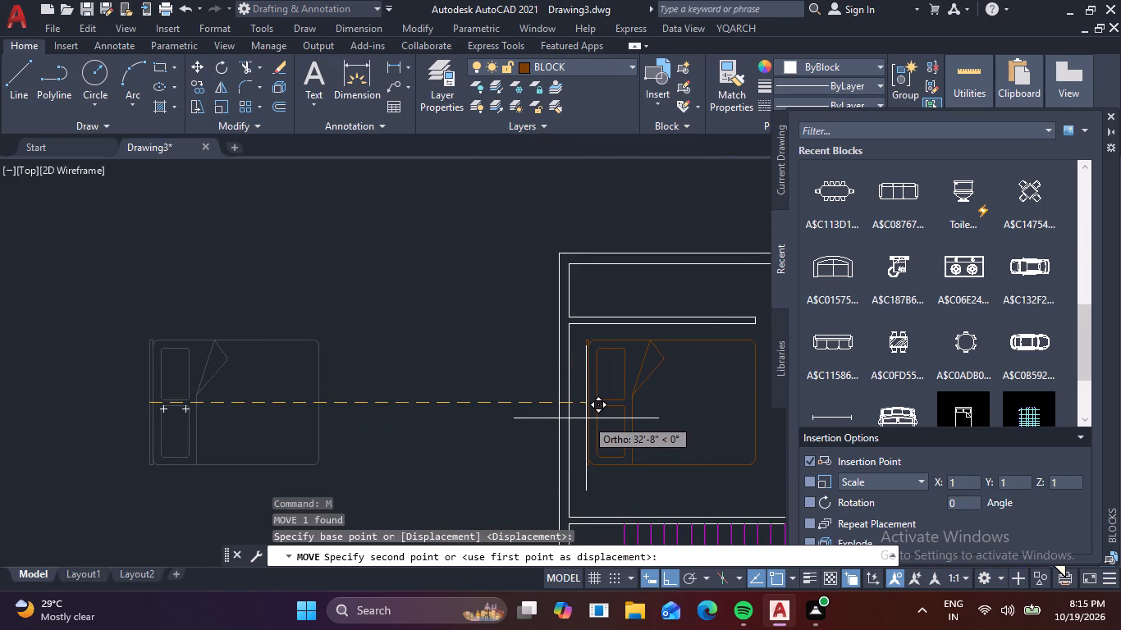
{"action": "key", "text": "F8"}
{"action": "middle_click_drag", "start_coordinate": [588, 430], "coordinate": [485, 407]}
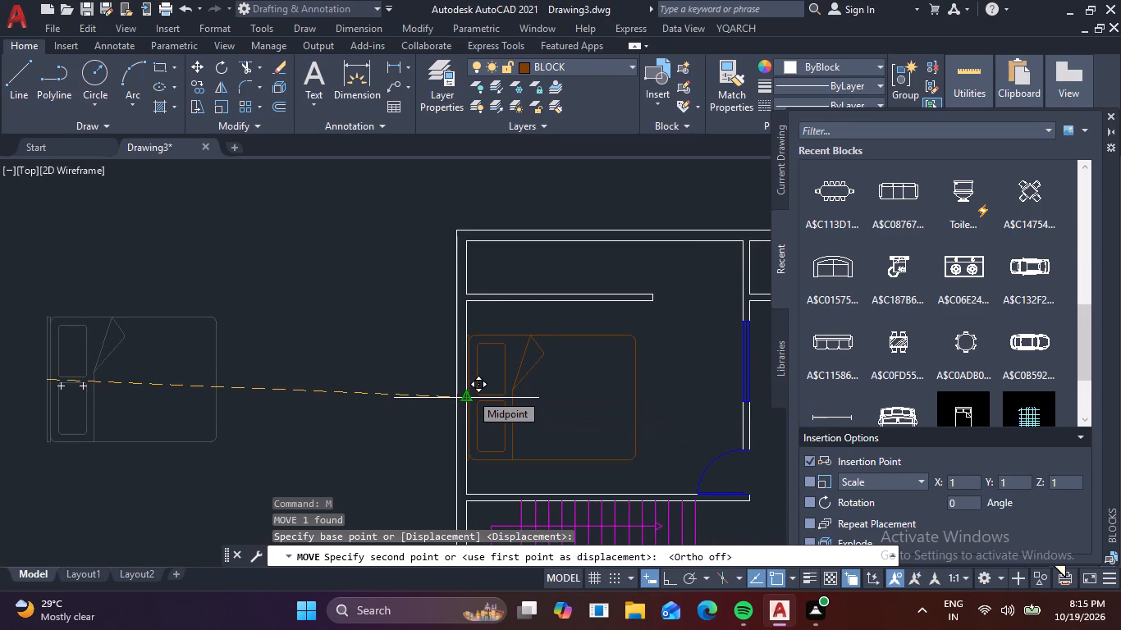
{"action": "left_click", "coordinate": [470, 393]}
{"action": "scroll", "coordinate": [612, 434], "scroll_direction": "down", "scroll_amount": 2}
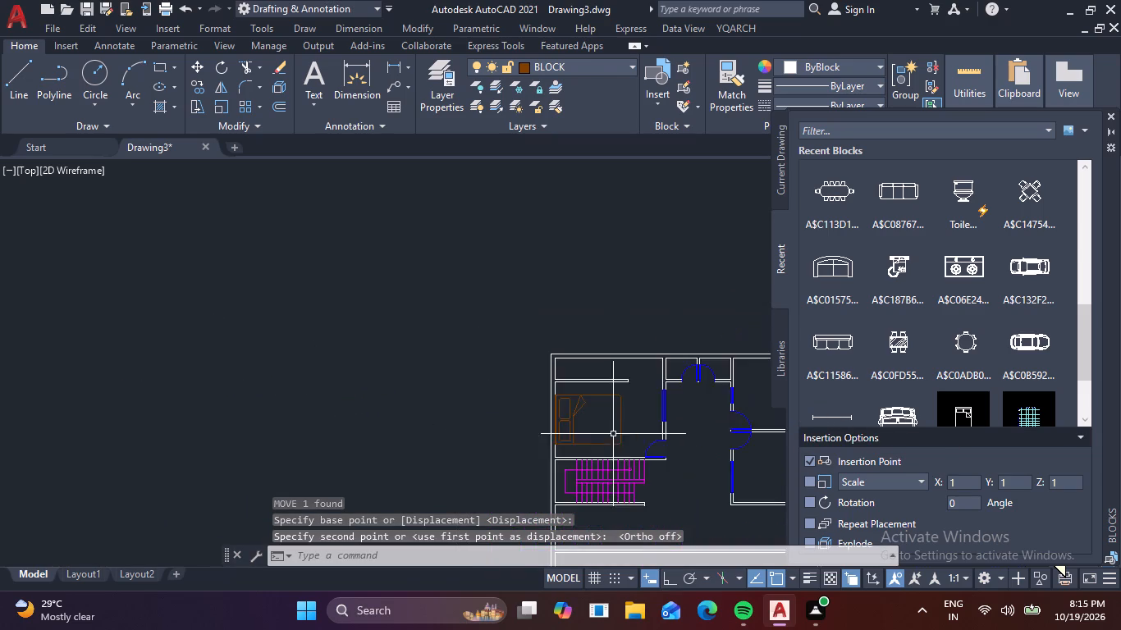
Copy the bed by its headboard midpoint into the plan's top-right bedroom, with the headboard beside the window wall.
{"action": "middle_click_drag", "start_coordinate": [622, 433], "coordinate": [295, 348]}
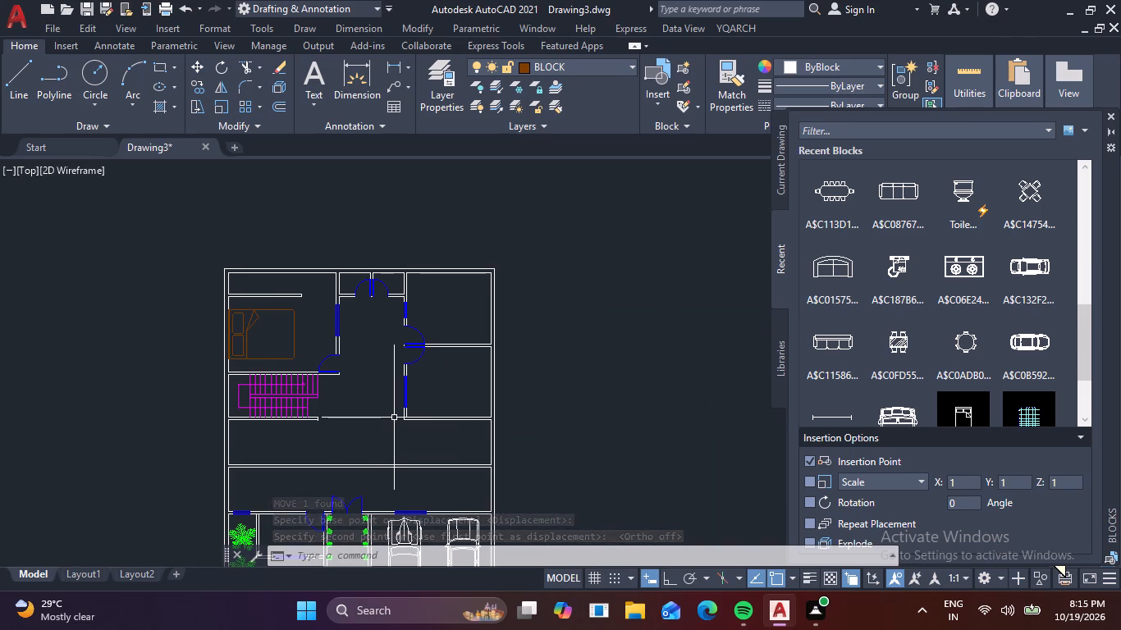
{"action": "scroll", "coordinate": [295, 358], "scroll_direction": "up", "scroll_amount": 2}
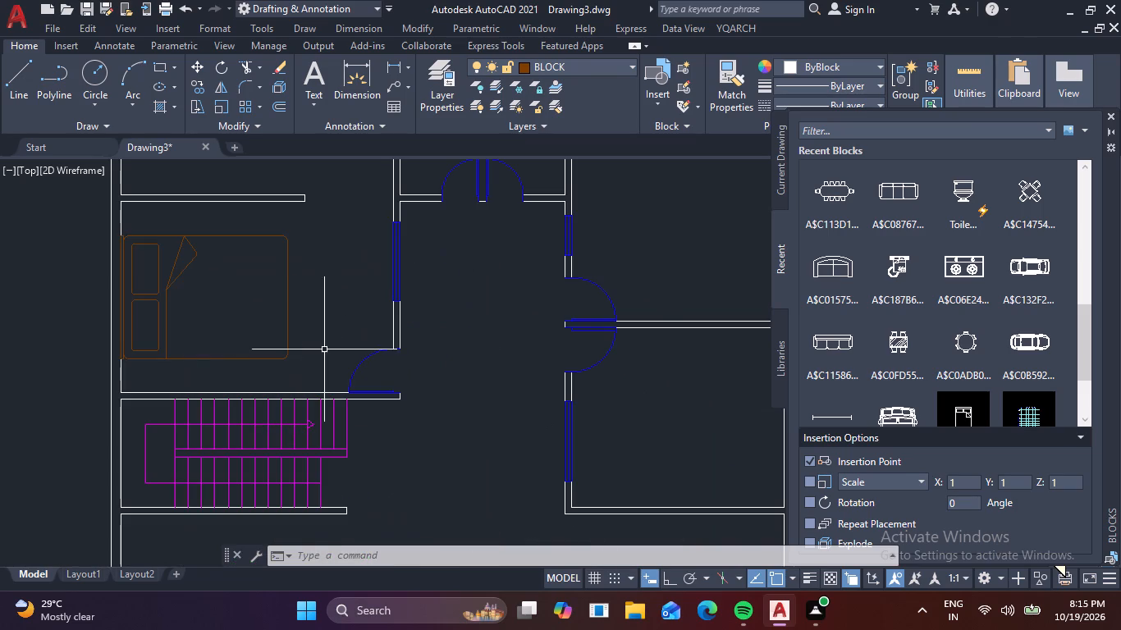
{"action": "left_click", "coordinate": [328, 349]}
{"action": "left_click", "coordinate": [239, 291]}
{"action": "key", "text": "c"}
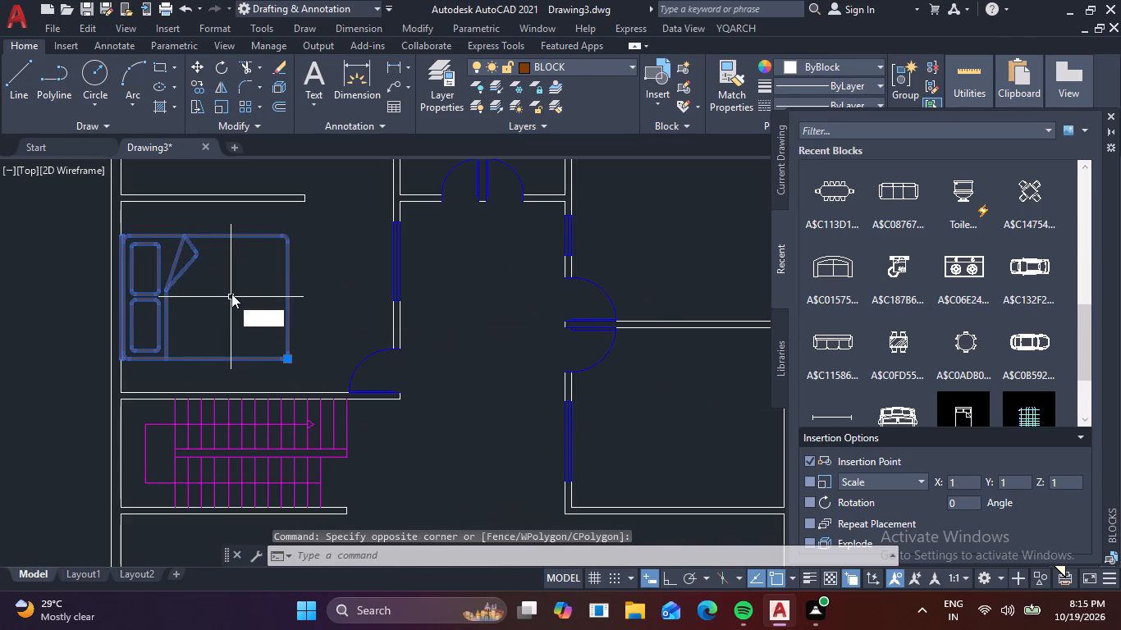
{"action": "type", "text": "O"}
{"action": "key", "text": "space"}
{"action": "scroll", "coordinate": [121, 292], "scroll_direction": "up", "scroll_amount": 2}
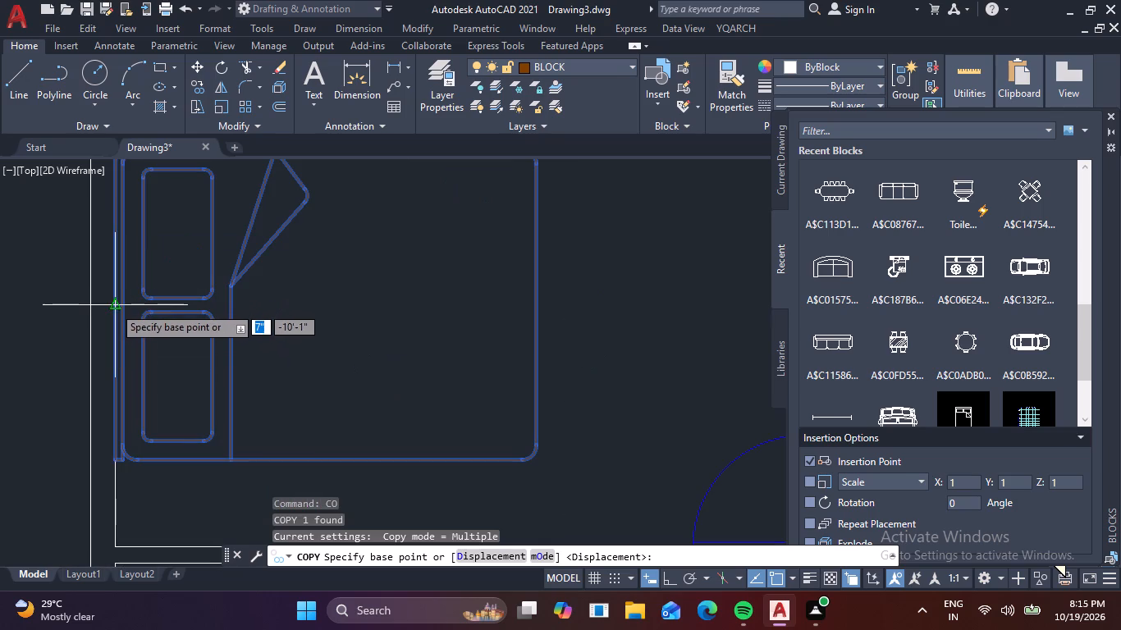
{"action": "left_click", "coordinate": [112, 304]}
{"action": "scroll", "coordinate": [318, 353], "scroll_direction": "down", "scroll_amount": 2}
{"action": "middle_click_drag", "start_coordinate": [326, 358], "coordinate": [104, 399]}
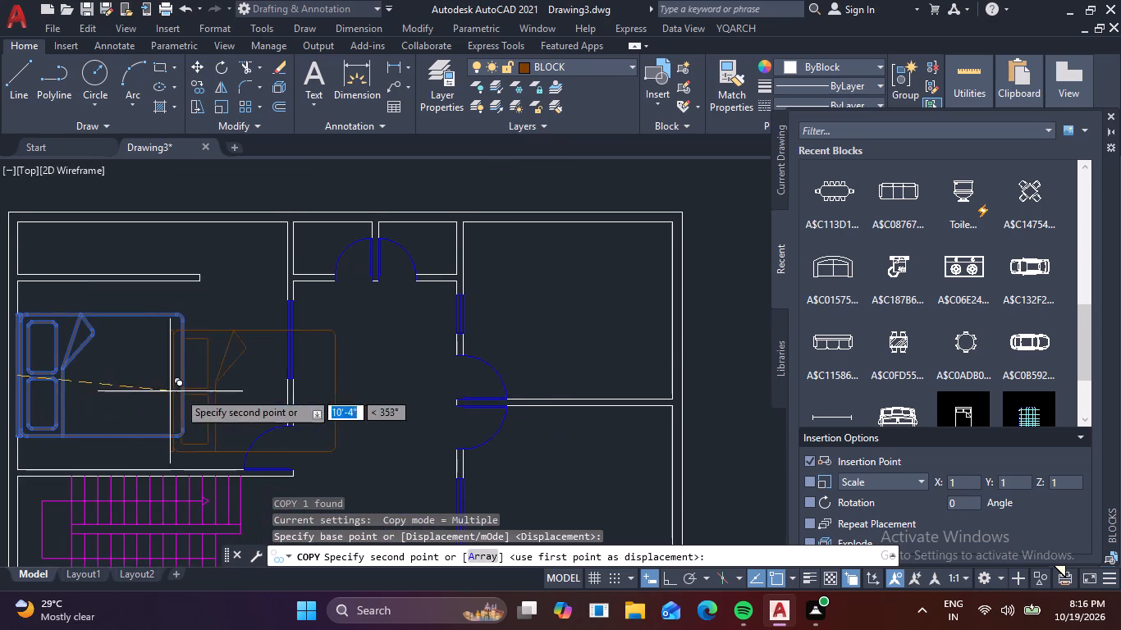
{"action": "scroll", "coordinate": [493, 286], "scroll_direction": "up", "scroll_amount": 2}
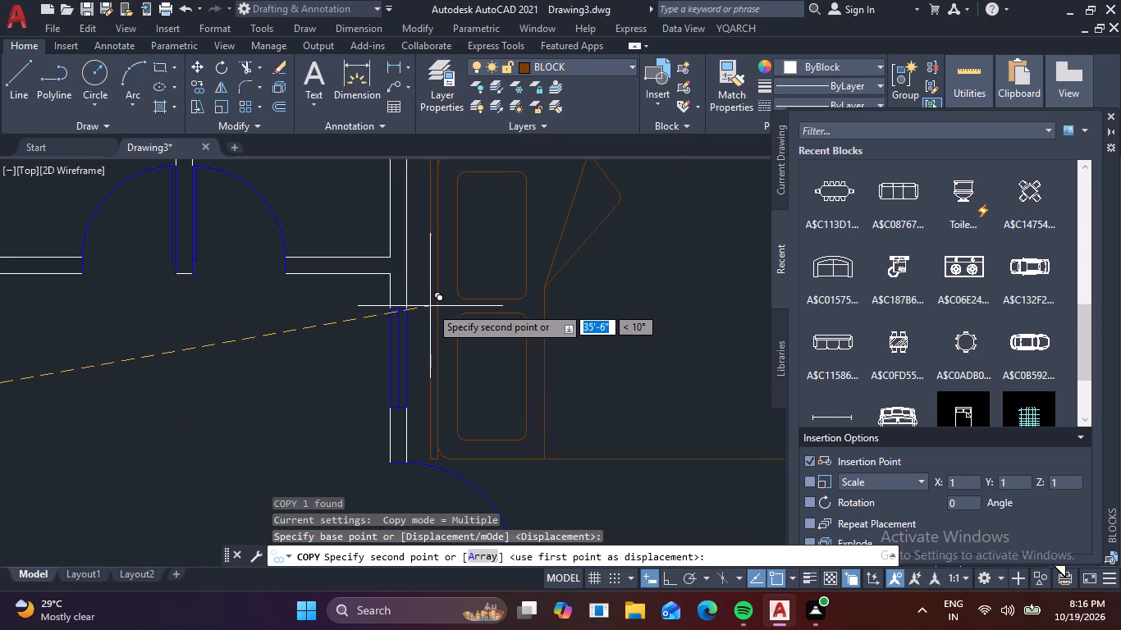
{"action": "middle_click_drag", "start_coordinate": [431, 304], "coordinate": [399, 404]}
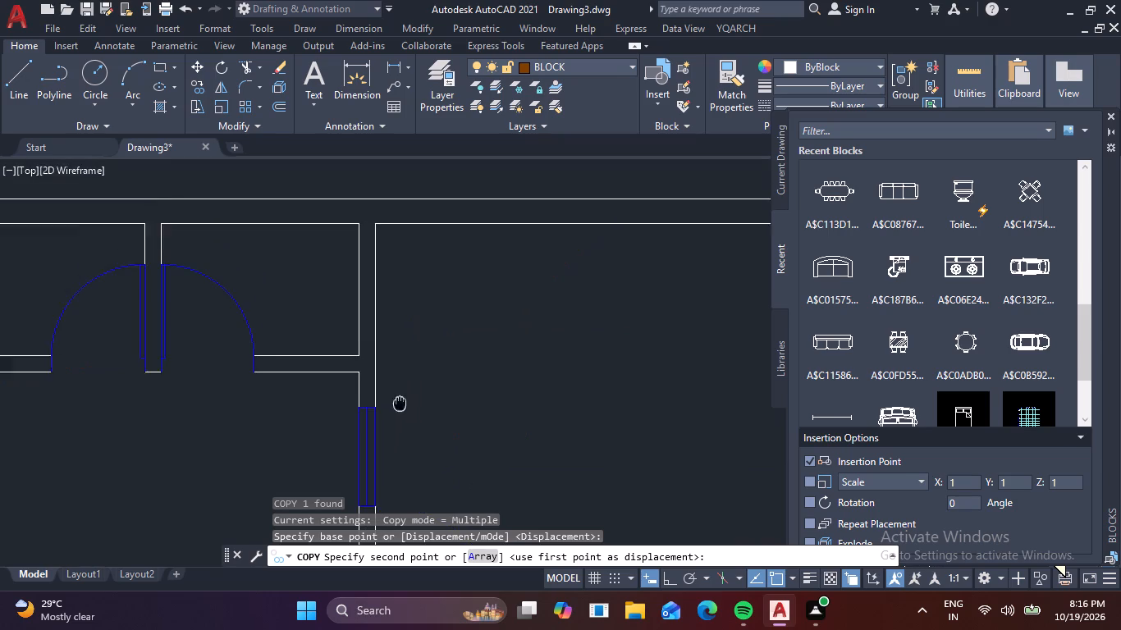
{"action": "middle_click_drag", "start_coordinate": [399, 404], "coordinate": [397, 409]}
{"action": "left_click", "coordinate": [396, 397]}
Place a second copy of the bed in the bedroom directly below, with its headboard beside that room's window wall.
{"action": "scroll", "coordinate": [396, 397], "scroll_direction": "down", "scroll_amount": 2}
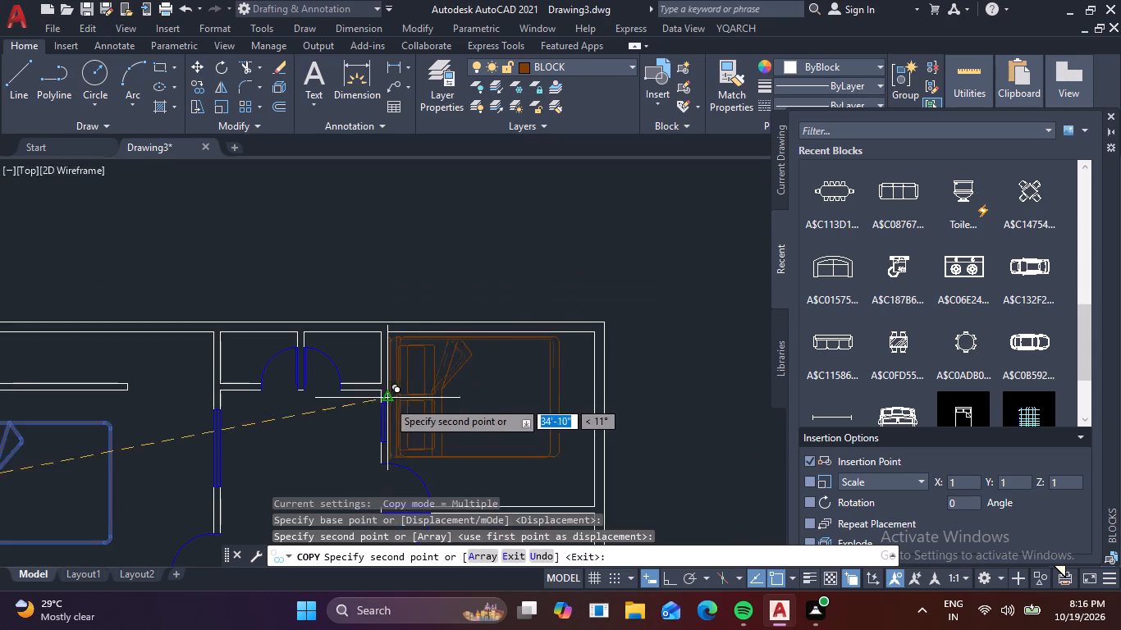
{"action": "middle_click_drag", "start_coordinate": [327, 427], "coordinate": [348, 300]}
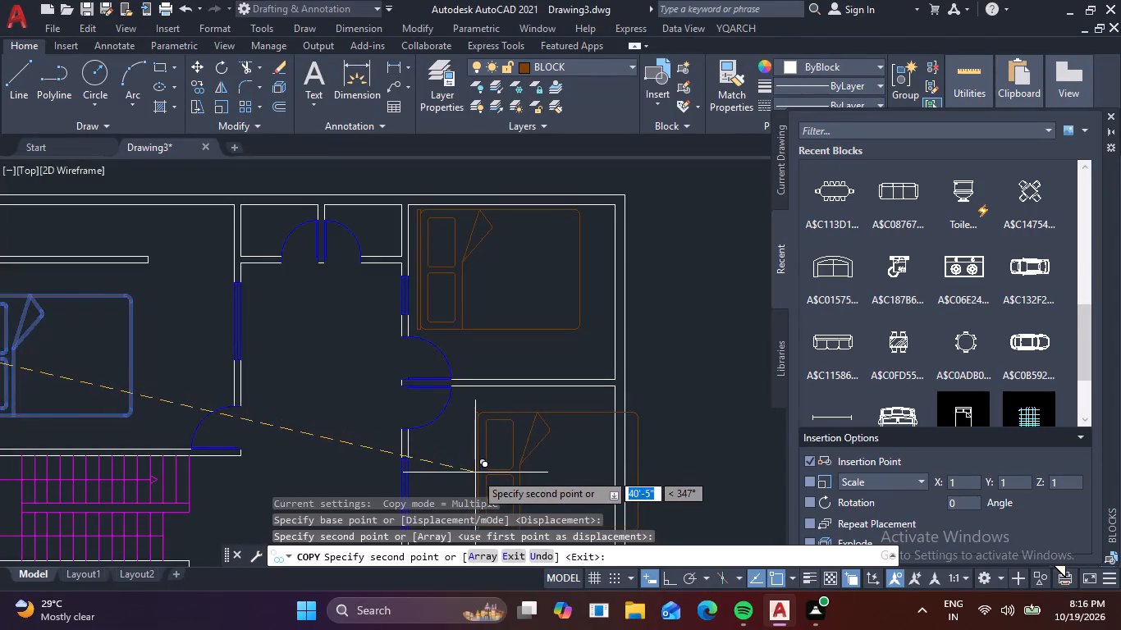
{"action": "middle_click_drag", "start_coordinate": [474, 470], "coordinate": [474, 300]}
{"action": "scroll", "coordinate": [418, 336], "scroll_direction": "up", "scroll_amount": 2}
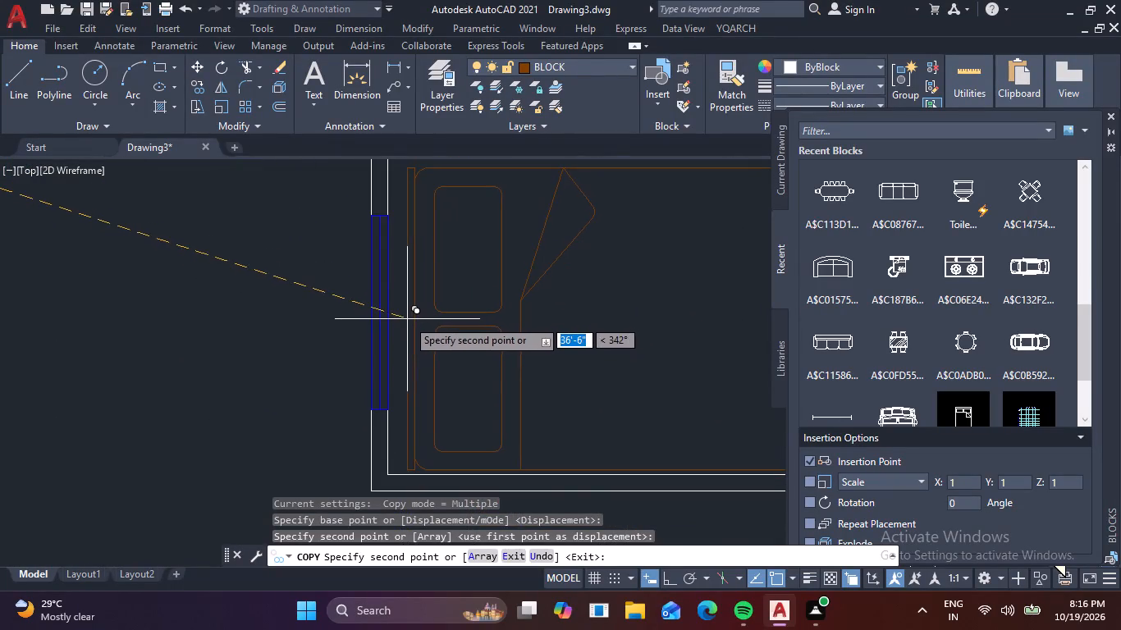
{"action": "middle_click_drag", "start_coordinate": [407, 319], "coordinate": [386, 354]}
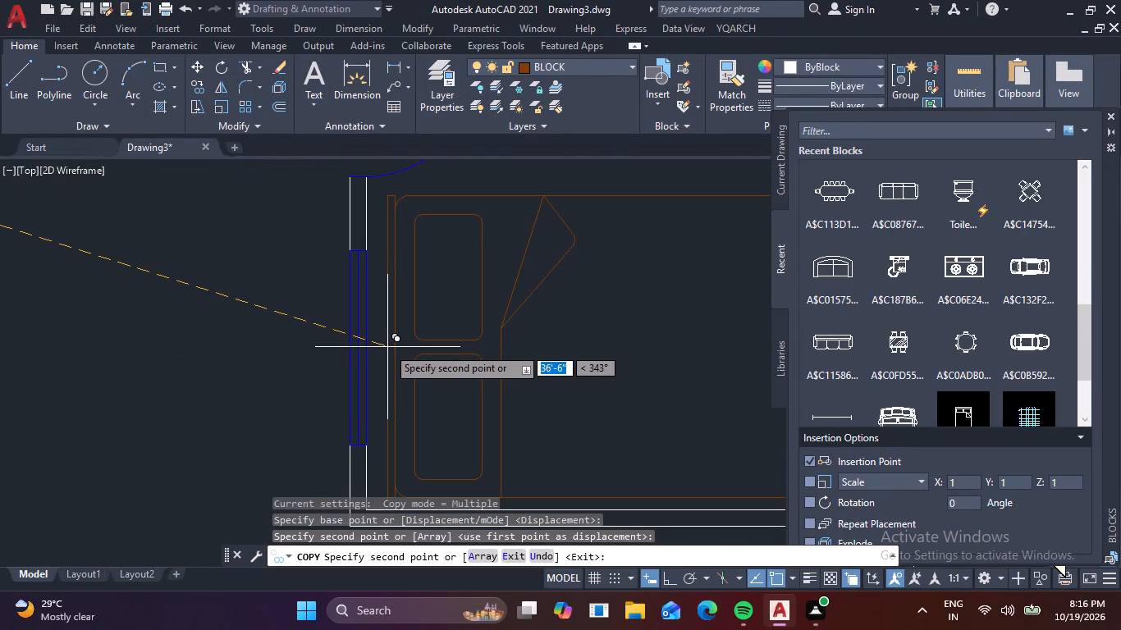
{"action": "left_click", "coordinate": [387, 344]}
{"action": "scroll", "coordinate": [332, 417], "scroll_direction": "down", "scroll_amount": 2}
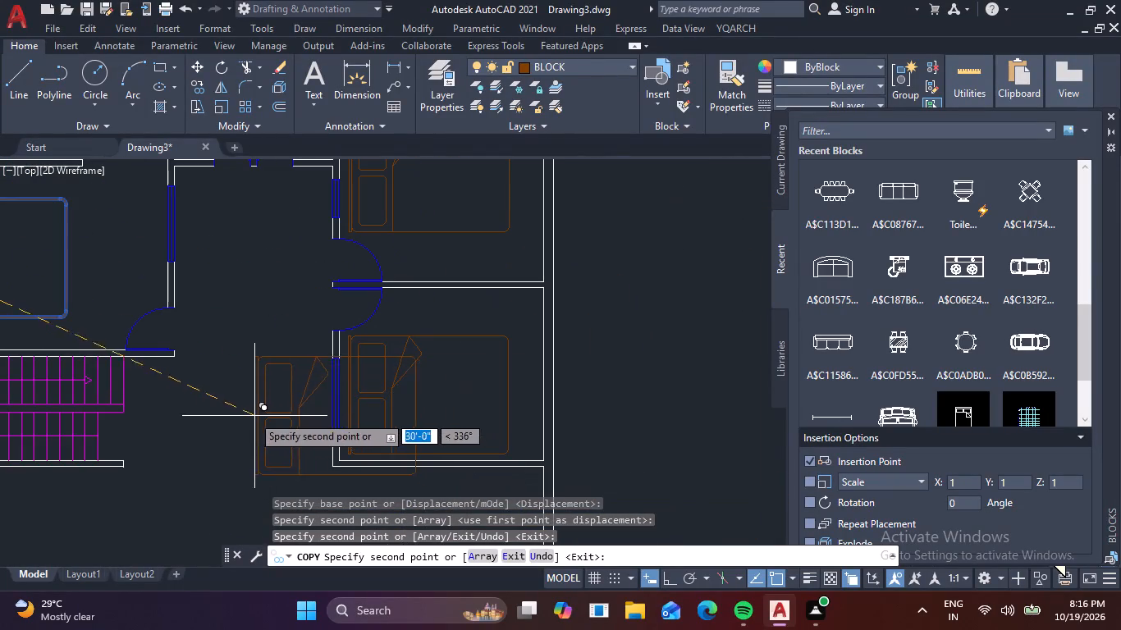
{"action": "scroll", "coordinate": [293, 390], "scroll_direction": "down", "scroll_amount": 1}
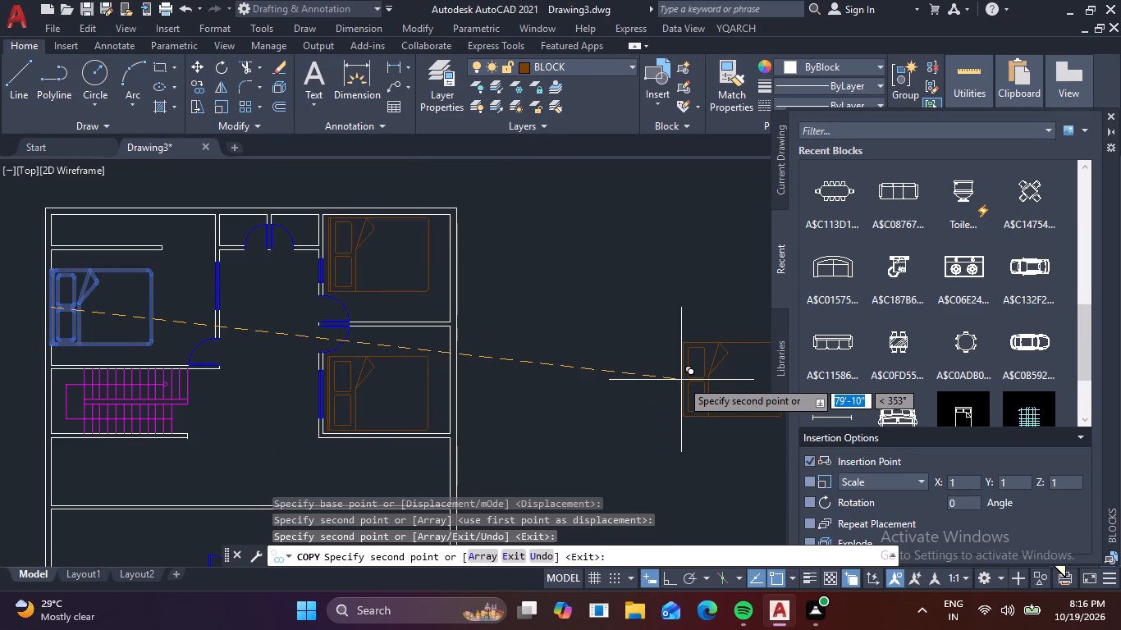
{"action": "key", "text": "Escape"}
Offset the right outer wall's inner face 7'4" inward in both strips below the lower-right bedroom.
{"action": "middle_click_drag", "start_coordinate": [618, 427], "coordinate": [711, 306]}
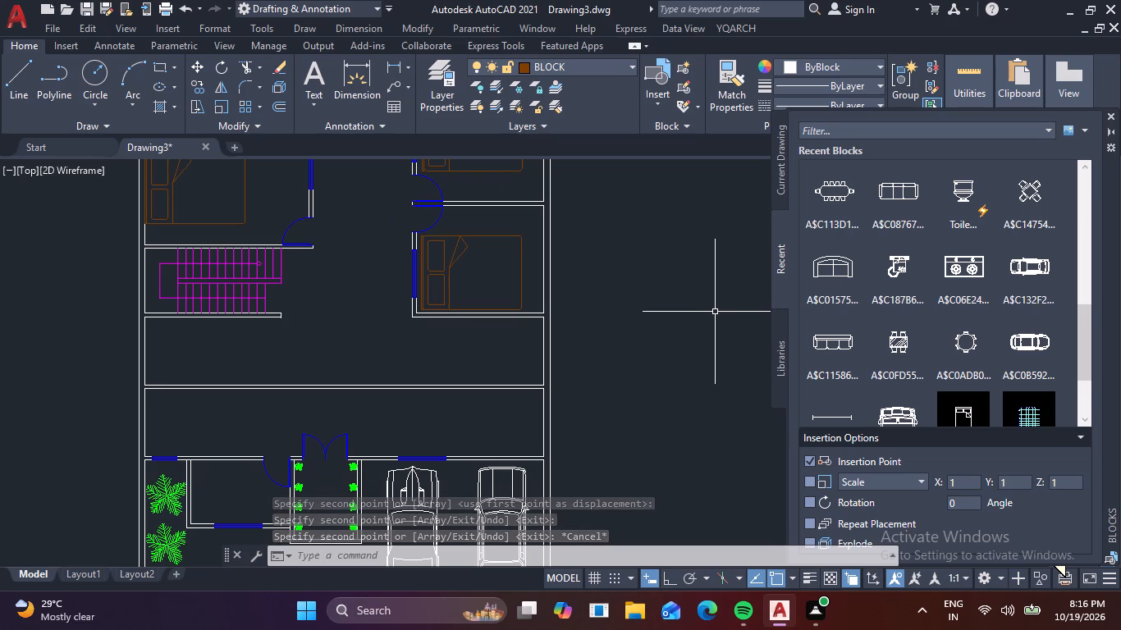
{"action": "scroll", "coordinate": [572, 367], "scroll_direction": "up", "scroll_amount": 1}
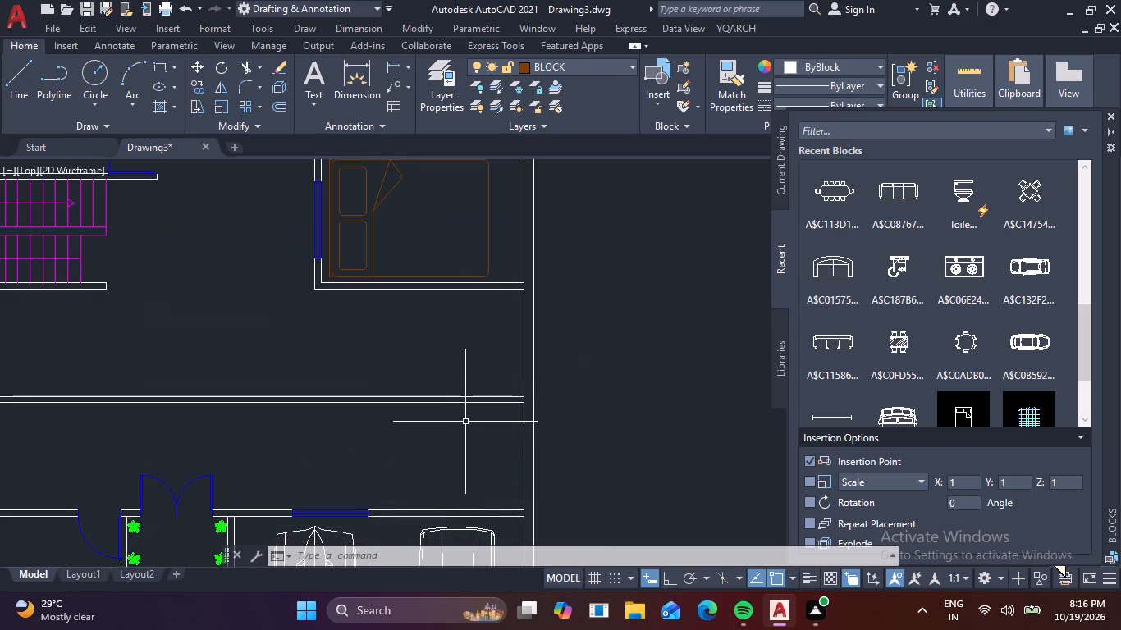
{"action": "key", "text": "o"}
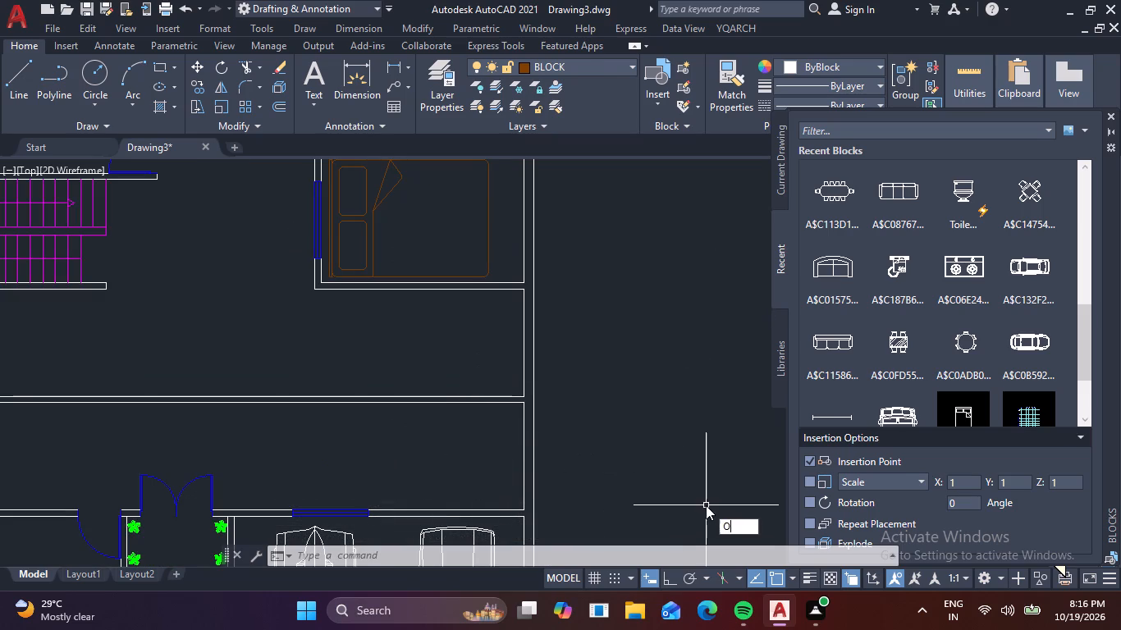
{"action": "key", "text": "Return"}
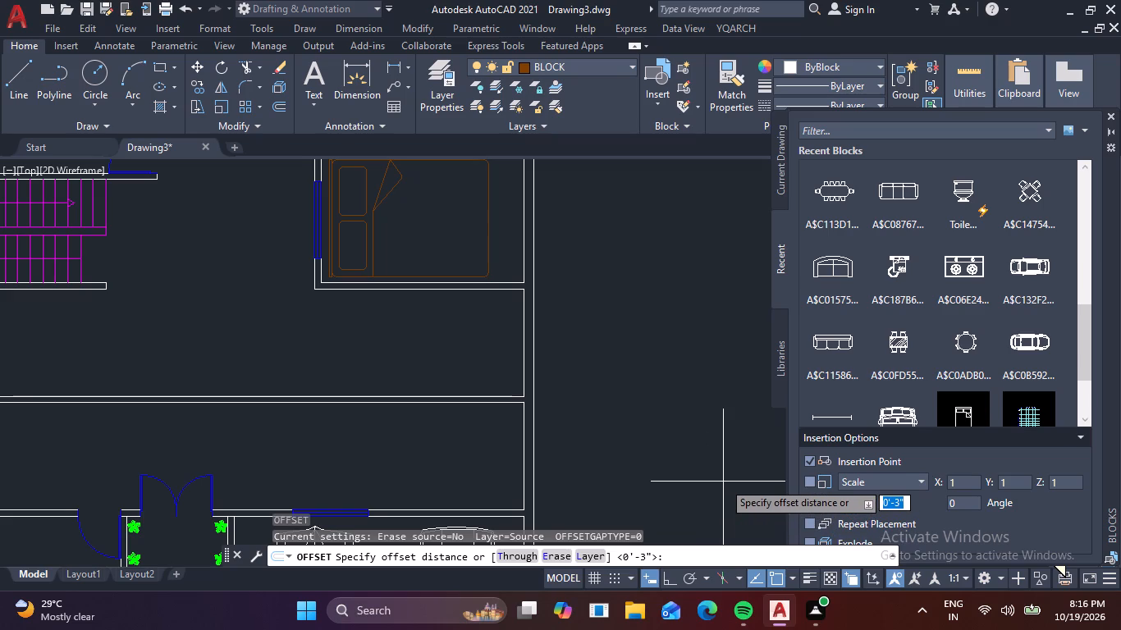
{"action": "key", "text": "7"}
{"action": "key", "text": "apostrophe"}
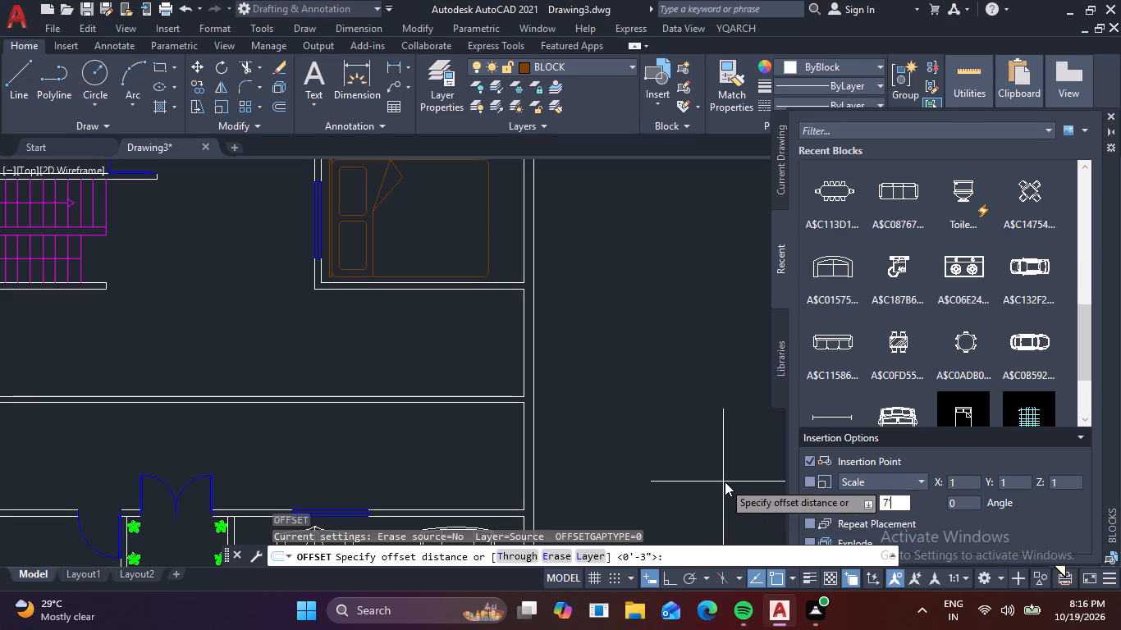
{"action": "key", "text": "4"}
{"action": "key", "text": "space"}
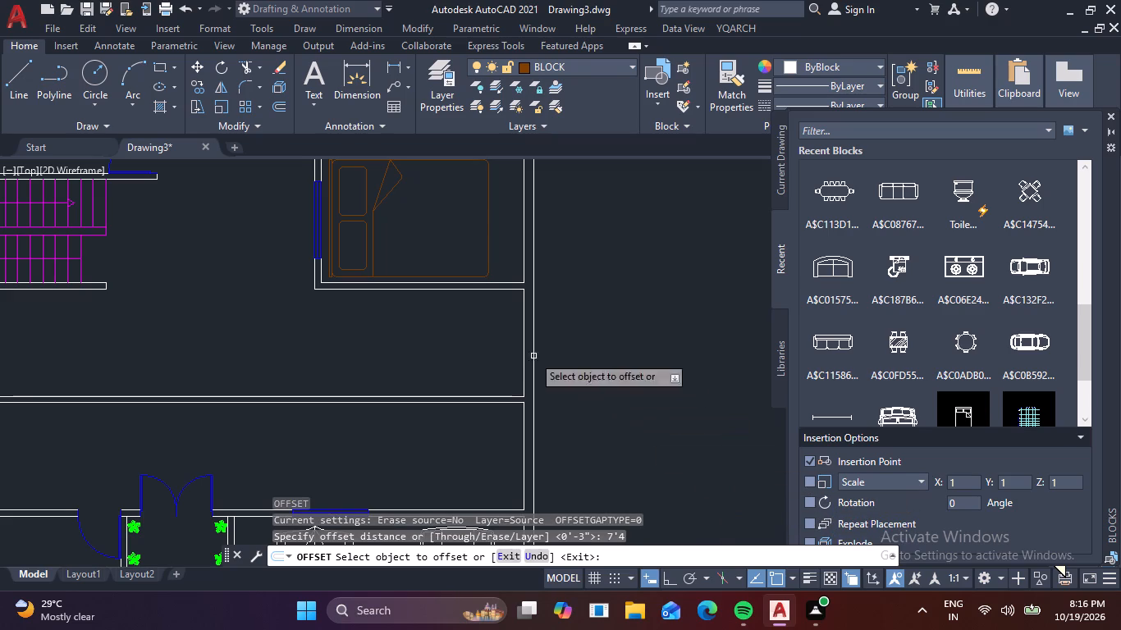
{"action": "left_click", "coordinate": [524, 344]}
{"action": "left_click", "coordinate": [339, 342]}
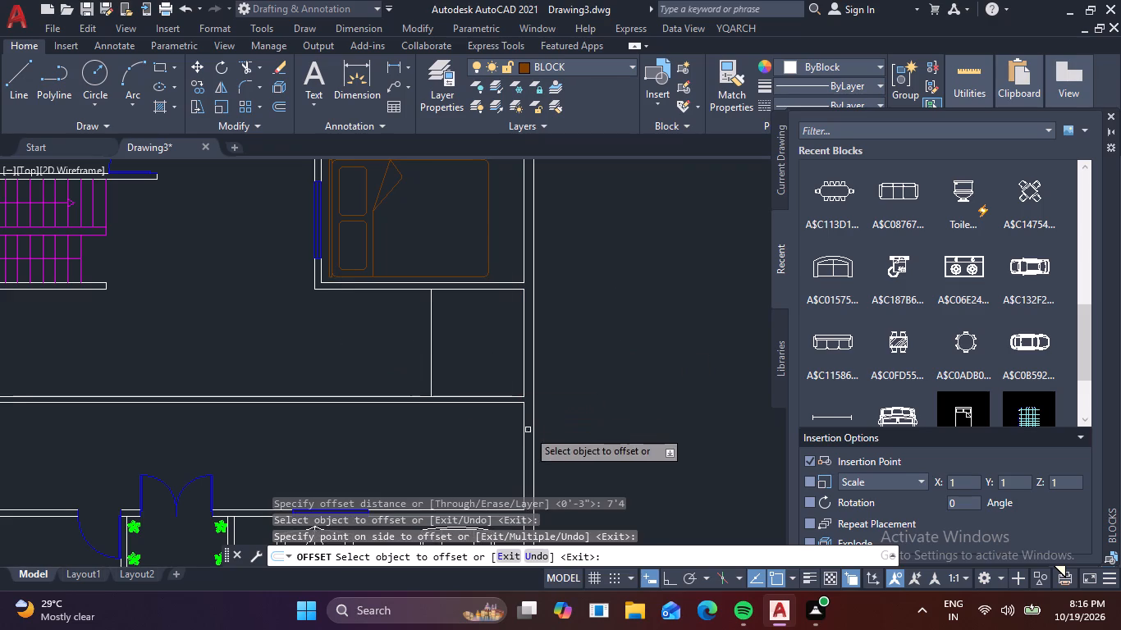
{"action": "left_click", "coordinate": [522, 439]}
{"action": "left_click", "coordinate": [375, 422]}
Offset both new vertical lines 6" away from the outer wall to give the partition its thickness.
{"action": "left_click", "coordinate": [430, 414]}
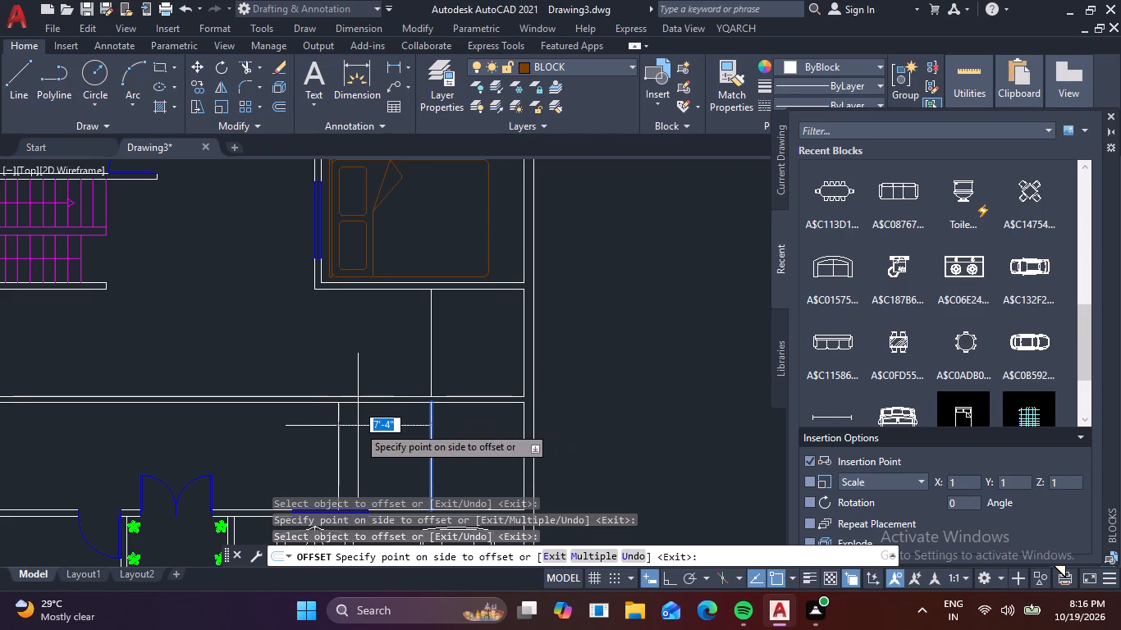
{"action": "type", "text": "6"}
{"action": "key", "text": "space"}
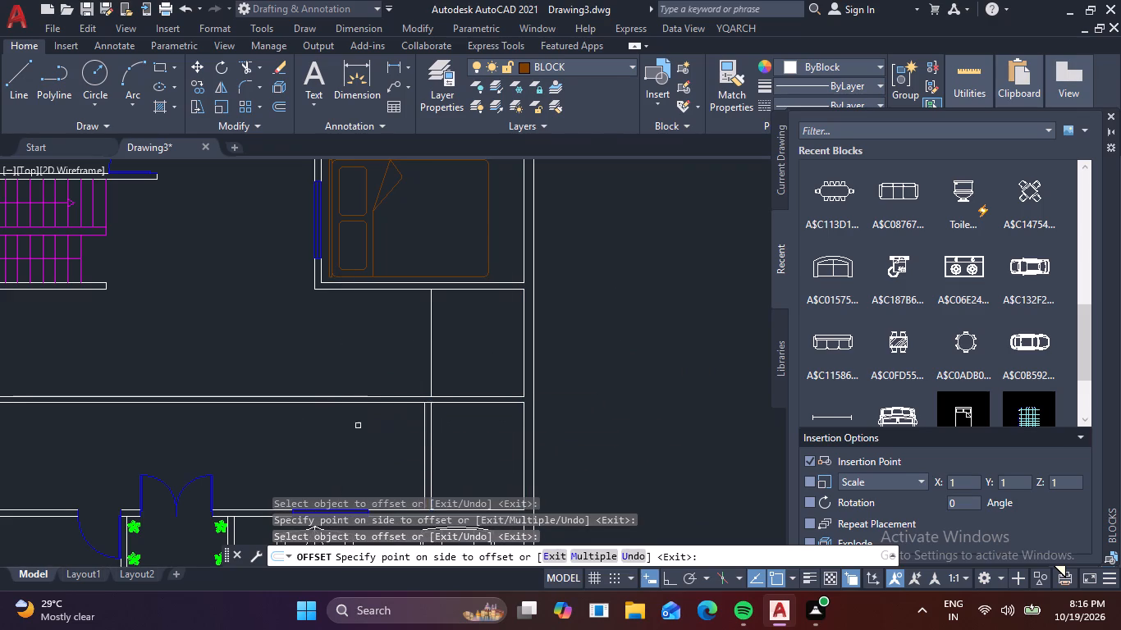
{"action": "left_click", "coordinate": [430, 357]}
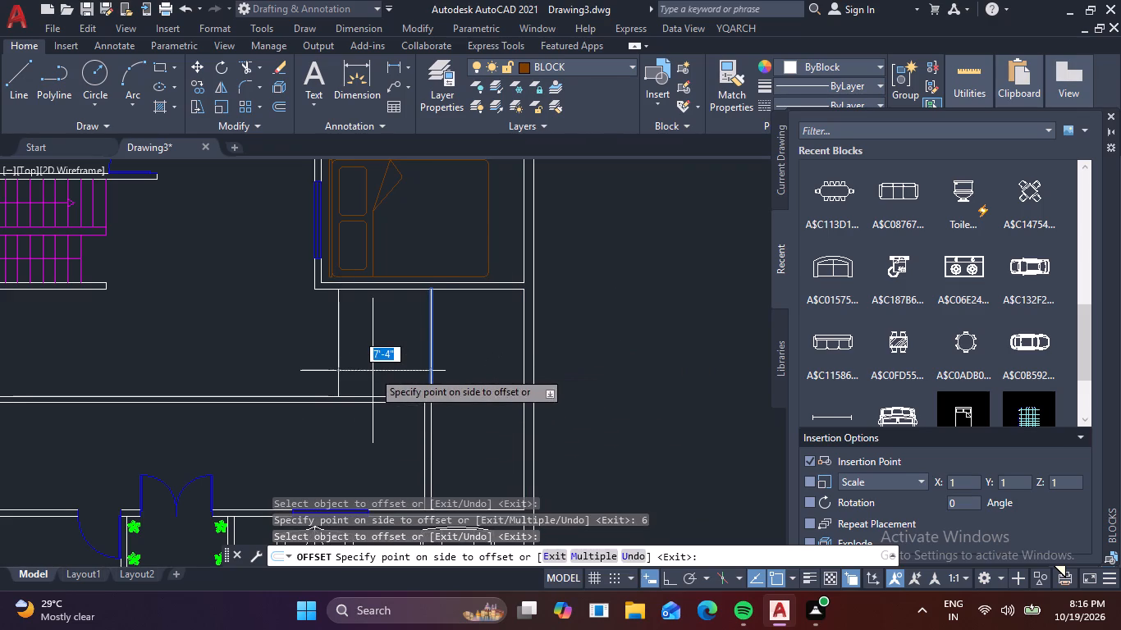
{"action": "type", "text": "6"}
{"action": "key", "text": "space"}
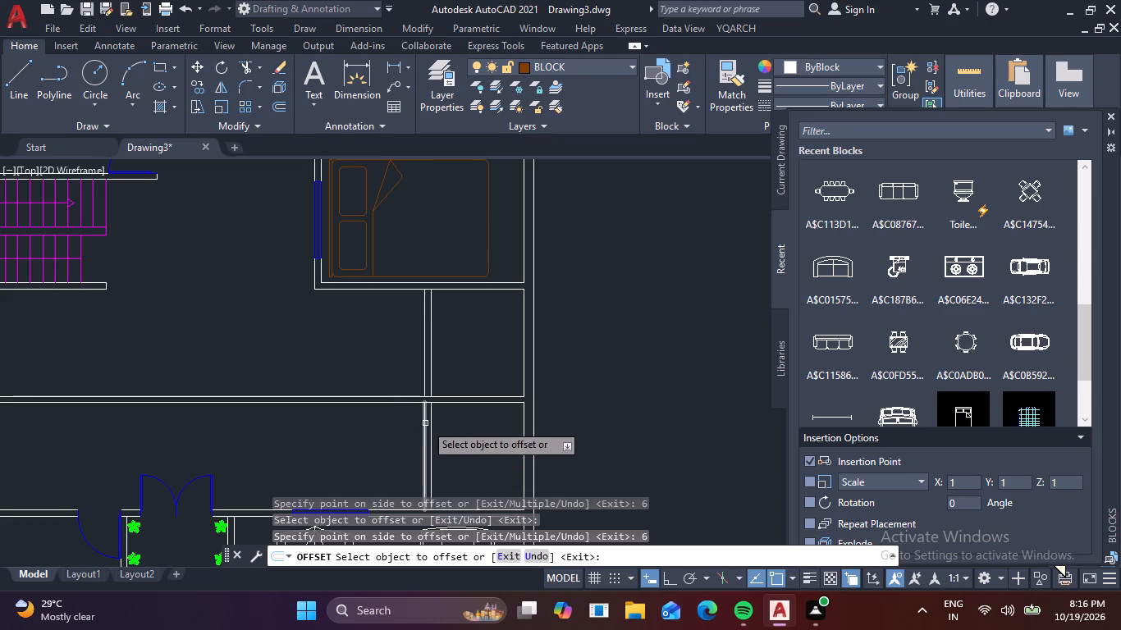
{"action": "key", "text": "Escape"}
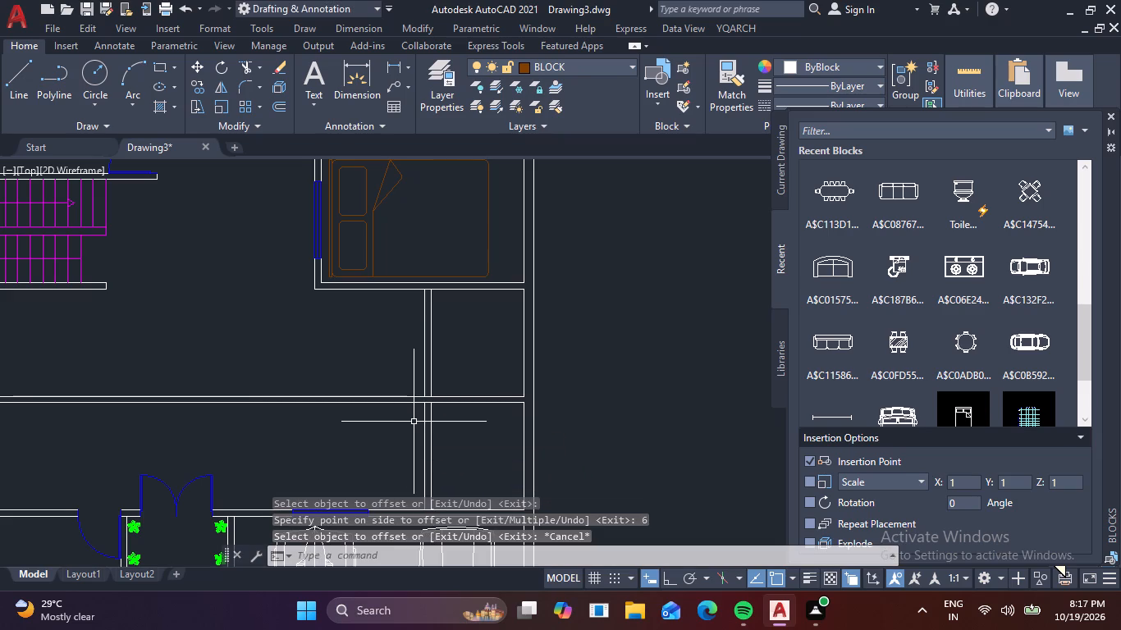
Extend the lower partition's left line up across the horizontal double-line wall to the upper partition.
{"action": "type", "text": "EX"}
{"action": "key", "text": "space"}
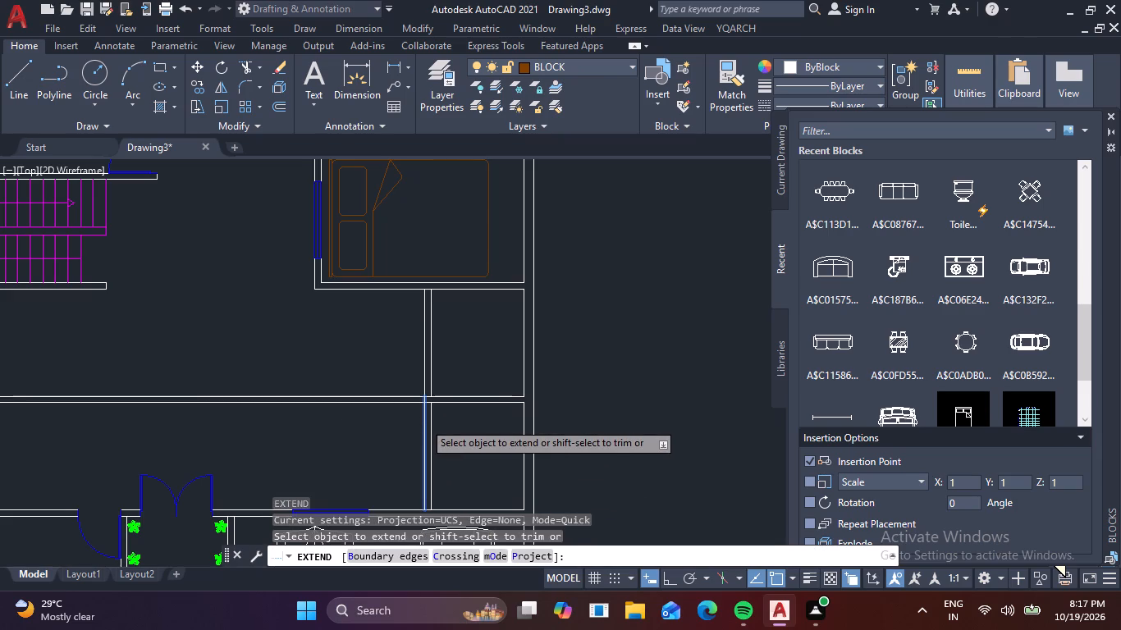
{"action": "left_click", "coordinate": [423, 422]}
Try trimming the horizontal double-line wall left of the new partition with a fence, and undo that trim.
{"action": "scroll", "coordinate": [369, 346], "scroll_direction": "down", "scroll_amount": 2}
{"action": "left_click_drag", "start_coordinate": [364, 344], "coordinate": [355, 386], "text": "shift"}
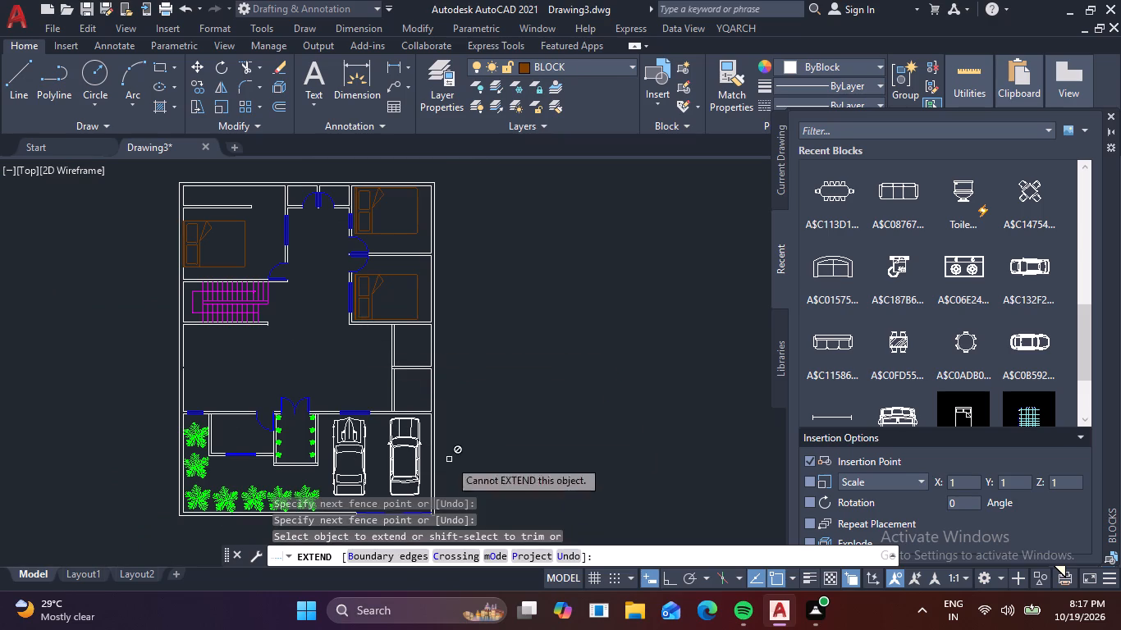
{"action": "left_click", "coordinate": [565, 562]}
Extend the left outer wall's inner line below the staircase across the gap at the horizontal double-line wall.
{"action": "middle_click_drag", "start_coordinate": [222, 361], "coordinate": [245, 369]}
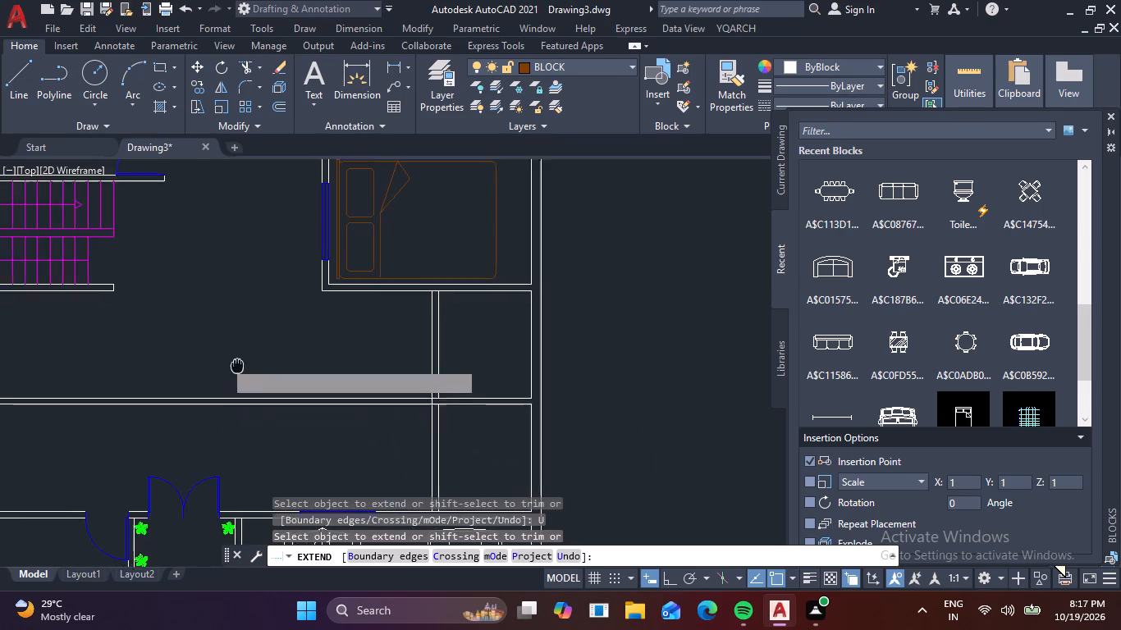
{"action": "middle_click_drag", "start_coordinate": [245, 369], "coordinate": [602, 429]}
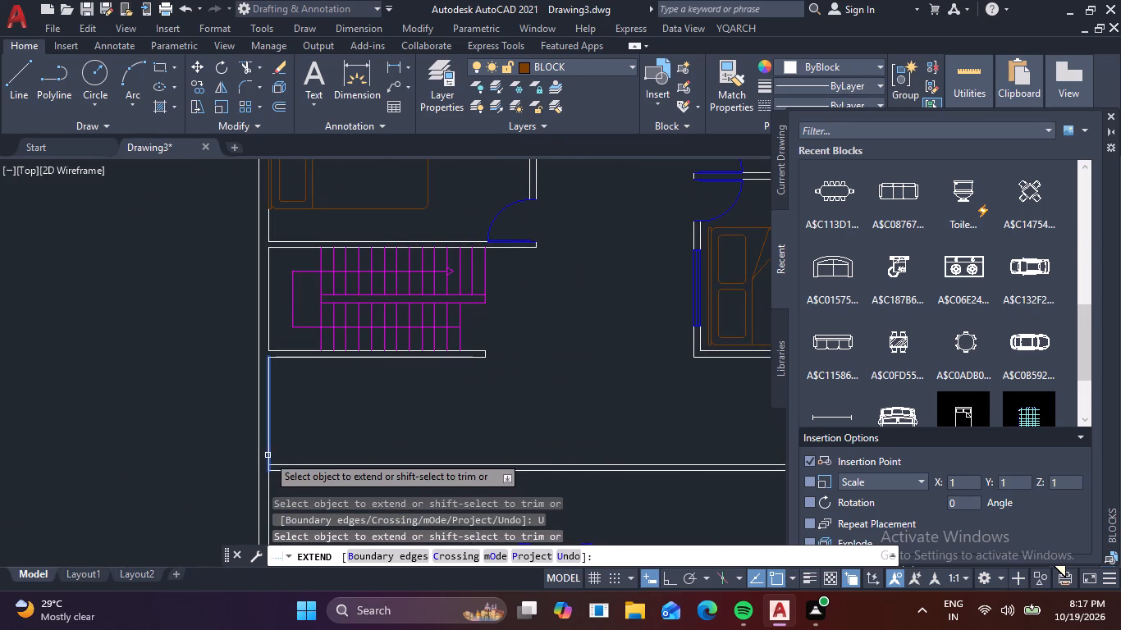
{"action": "left_click", "coordinate": [267, 457]}
Trim both lines of the horizontal double-line wall in the lower hall, between the left outer wall and the new partition.
{"action": "scroll", "coordinate": [368, 425], "scroll_direction": "down", "scroll_amount": 2}
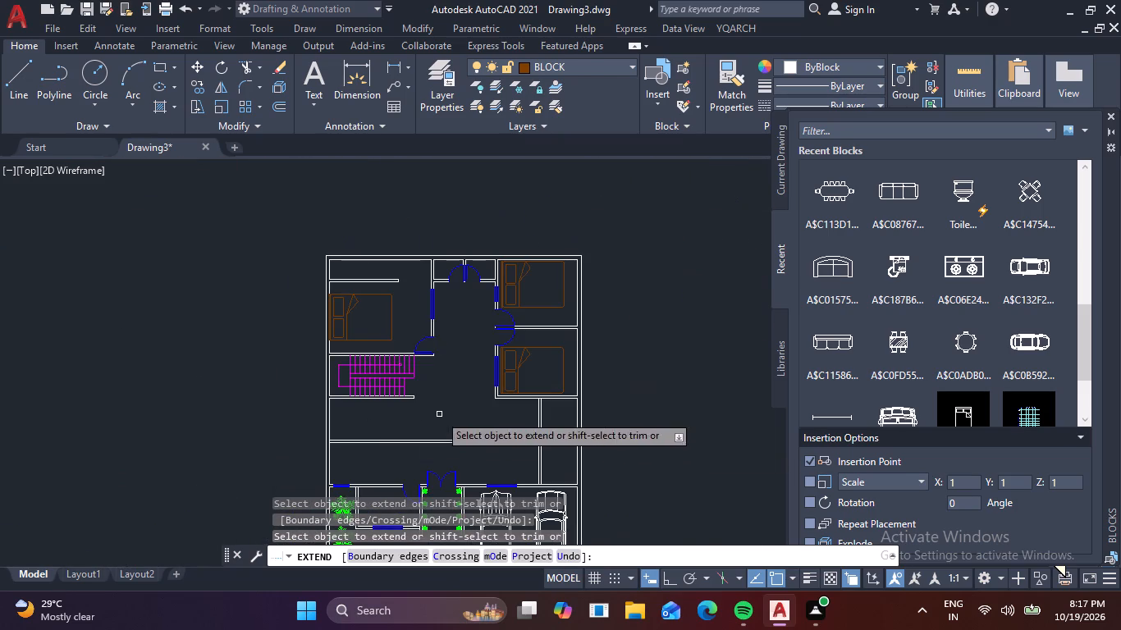
{"action": "middle_click_drag", "start_coordinate": [439, 414], "coordinate": [410, 410]}
{"action": "left_click_drag", "start_coordinate": [444, 421], "coordinate": [451, 447], "text": "shift"}
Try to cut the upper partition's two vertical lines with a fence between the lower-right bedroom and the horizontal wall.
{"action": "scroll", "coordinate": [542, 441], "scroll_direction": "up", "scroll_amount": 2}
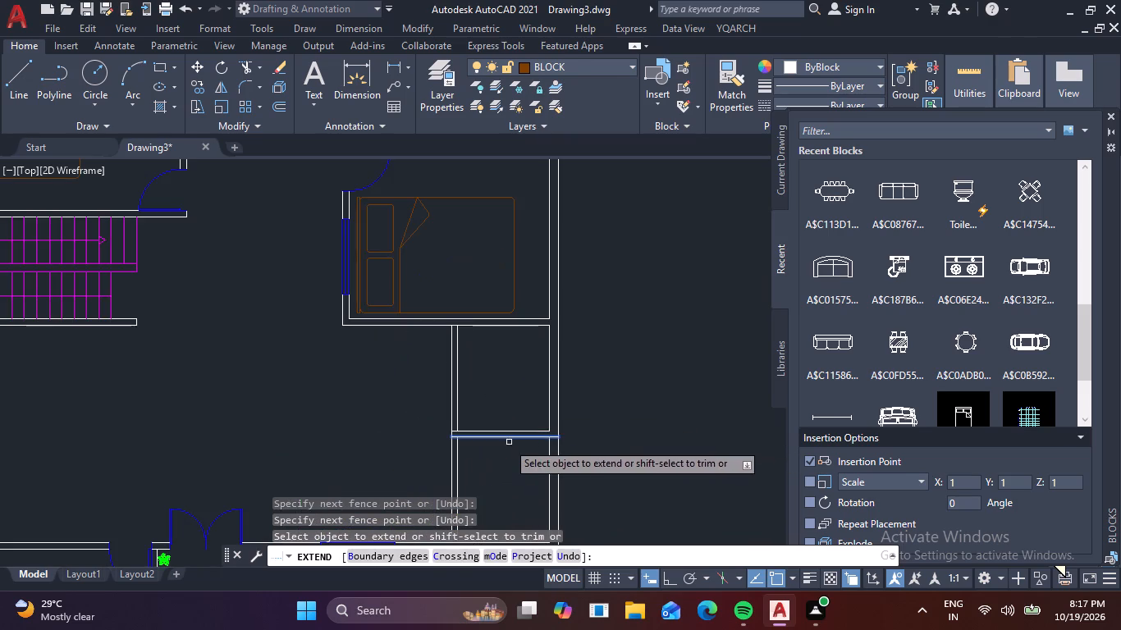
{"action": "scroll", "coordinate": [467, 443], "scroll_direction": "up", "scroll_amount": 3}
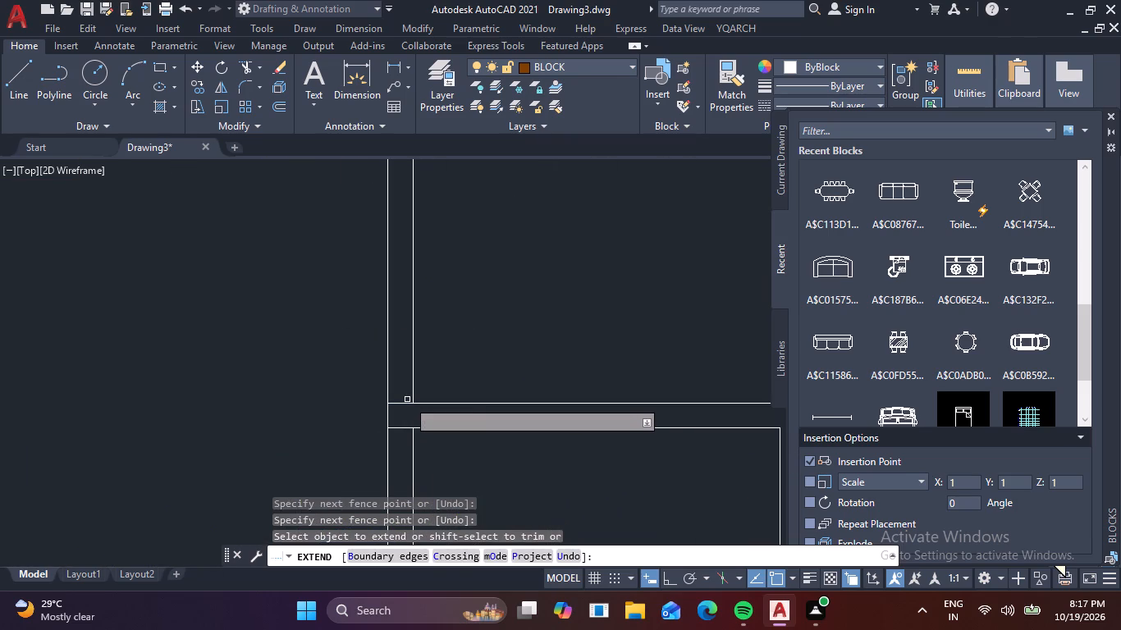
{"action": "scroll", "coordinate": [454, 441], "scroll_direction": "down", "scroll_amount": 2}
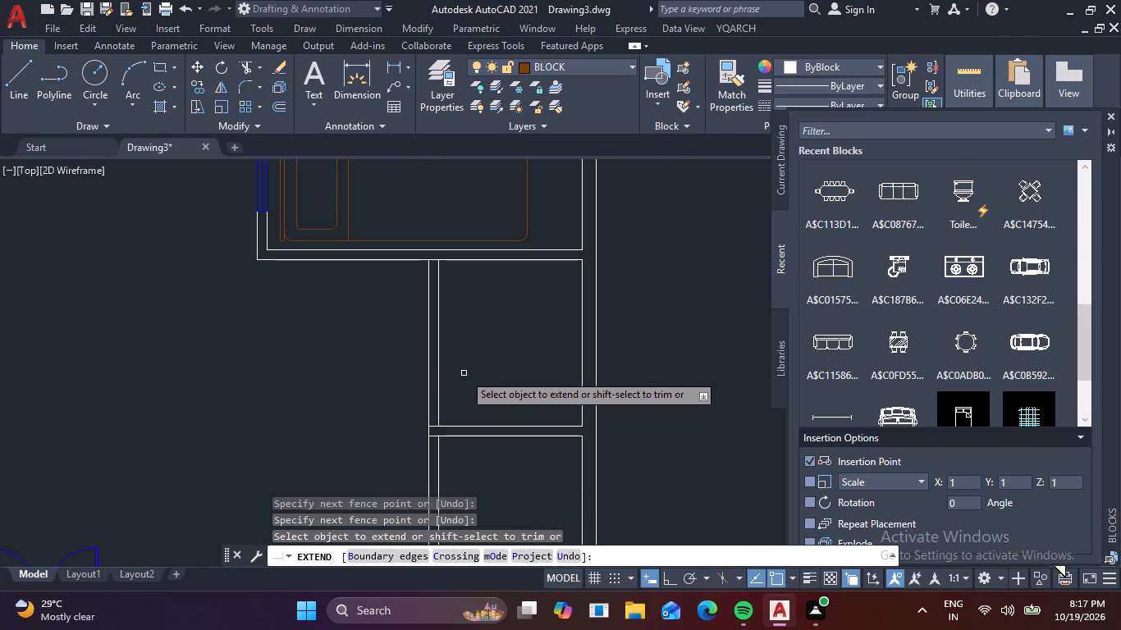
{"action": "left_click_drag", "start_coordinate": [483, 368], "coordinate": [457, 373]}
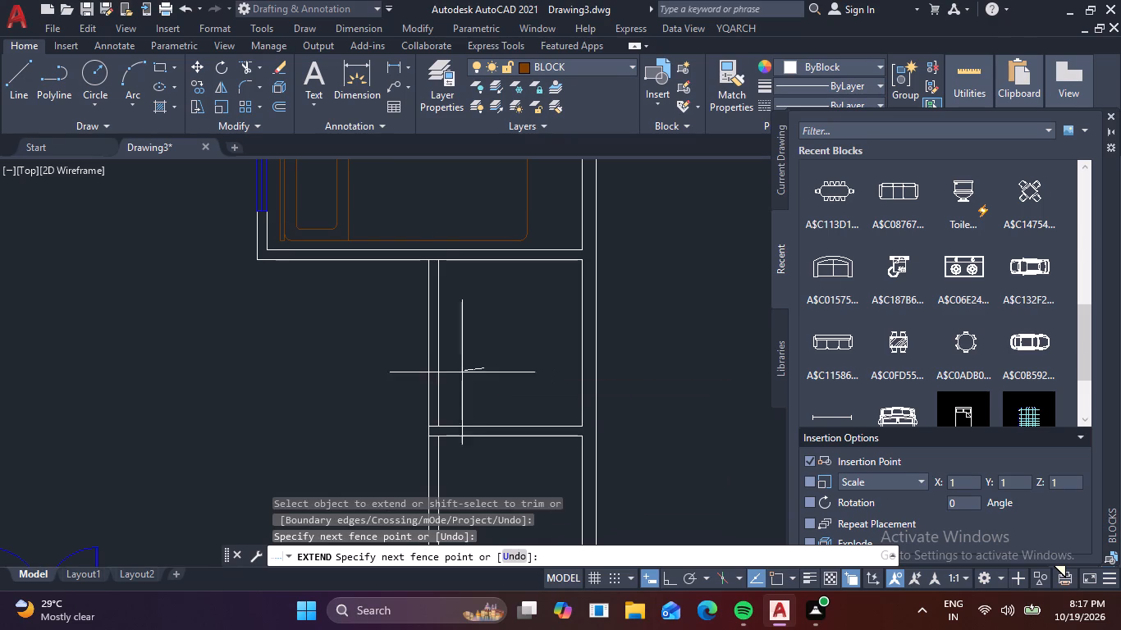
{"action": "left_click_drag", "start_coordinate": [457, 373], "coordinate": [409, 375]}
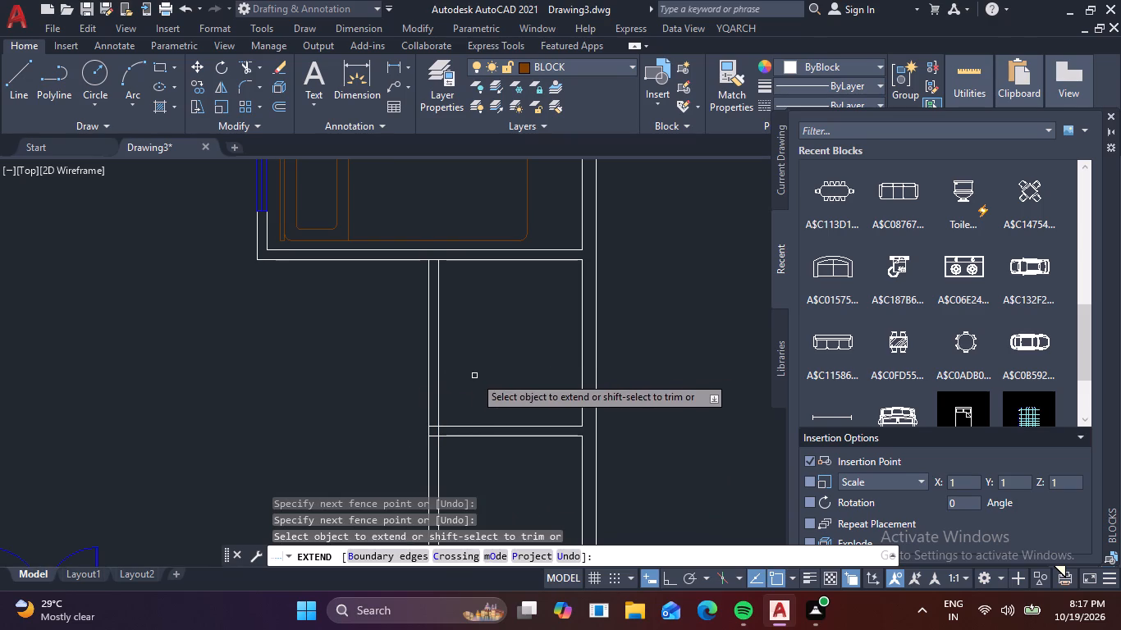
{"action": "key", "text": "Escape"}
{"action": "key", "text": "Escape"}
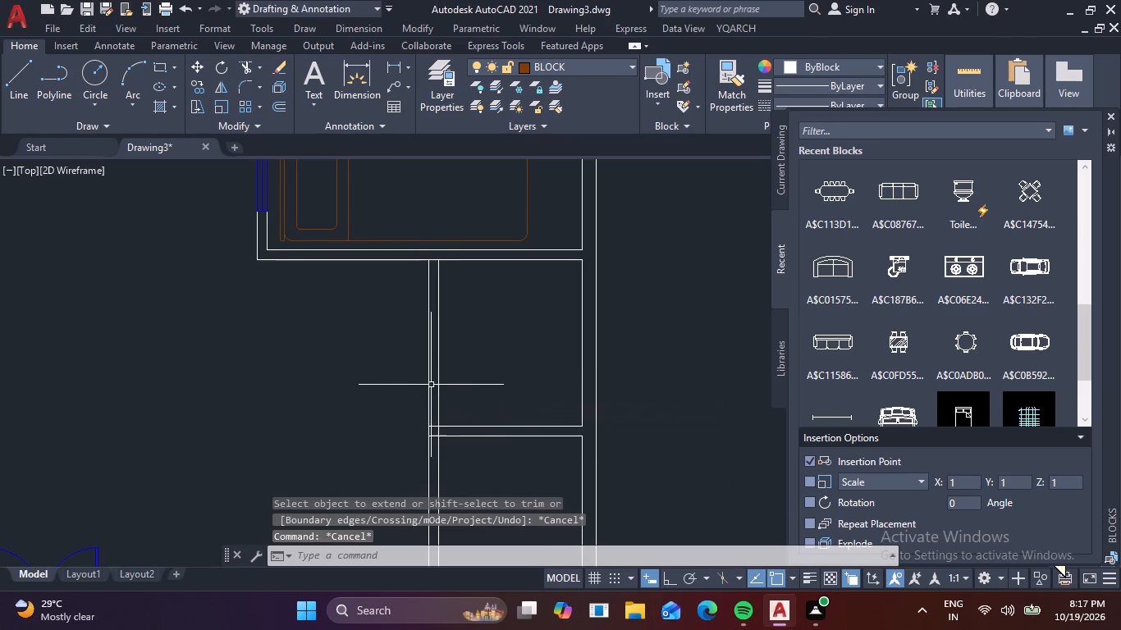
Delete the four vertical partition lines above and below the short horizontal wall beneath the lower-right bedroom.
{"action": "left_click", "coordinate": [453, 386]}
{"action": "left_click", "coordinate": [392, 359]}
{"action": "left_click_drag", "start_coordinate": [474, 485], "coordinate": [466, 481]}
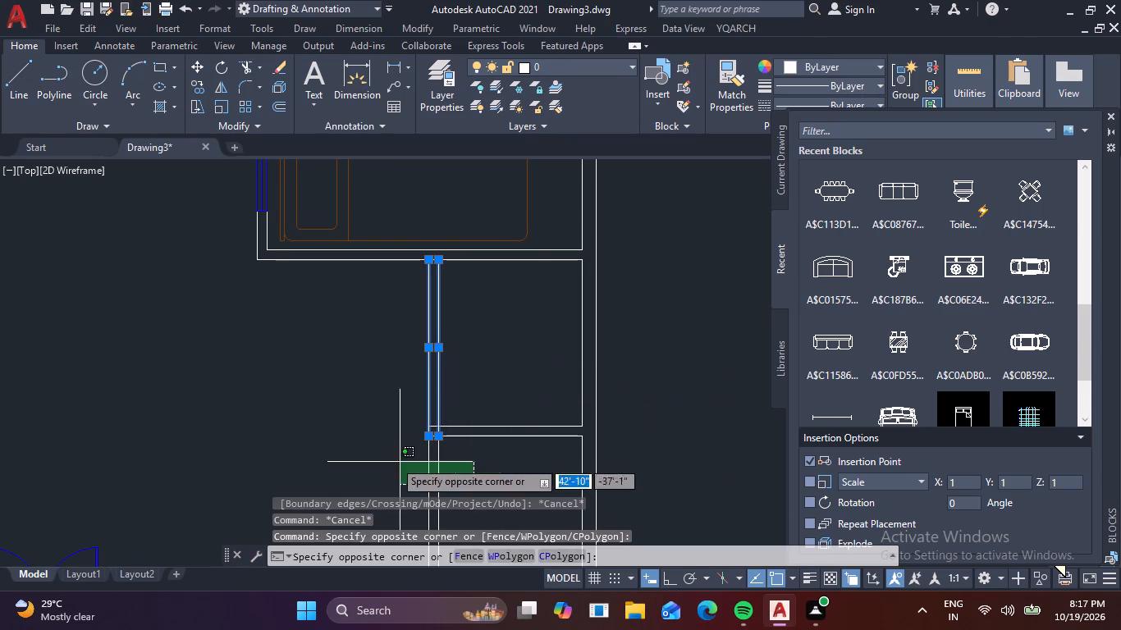
{"action": "left_click", "coordinate": [365, 458]}
{"action": "scroll", "coordinate": [488, 430], "scroll_direction": "down", "scroll_amount": 1}
{"action": "middle_click_drag", "start_coordinate": [488, 466], "coordinate": [492, 387]}
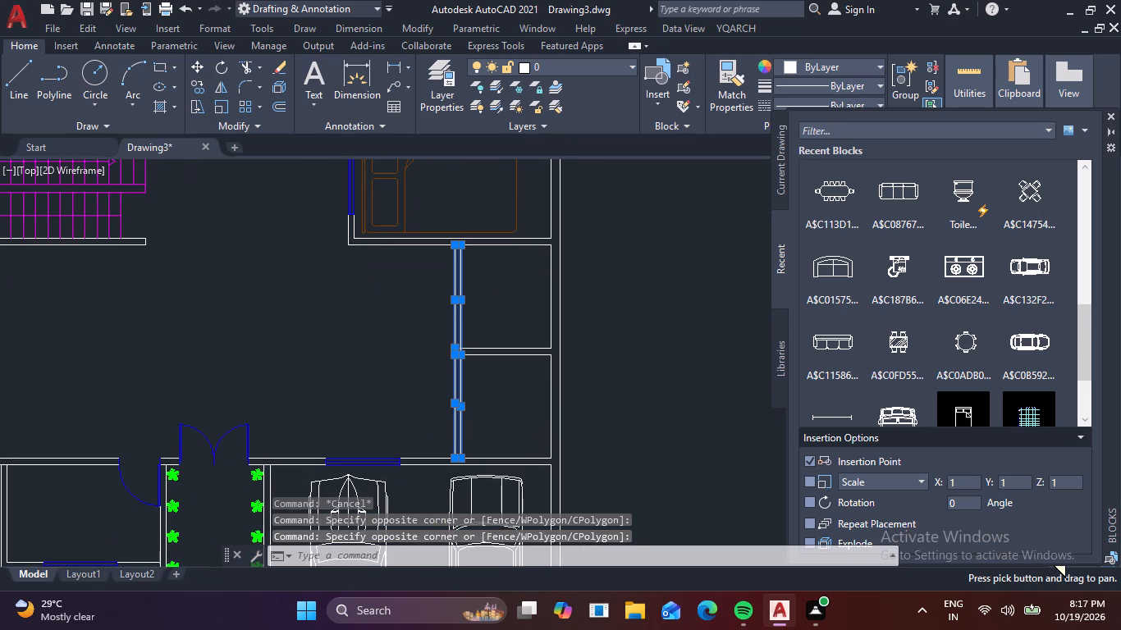
{"action": "key", "text": "Delete"}
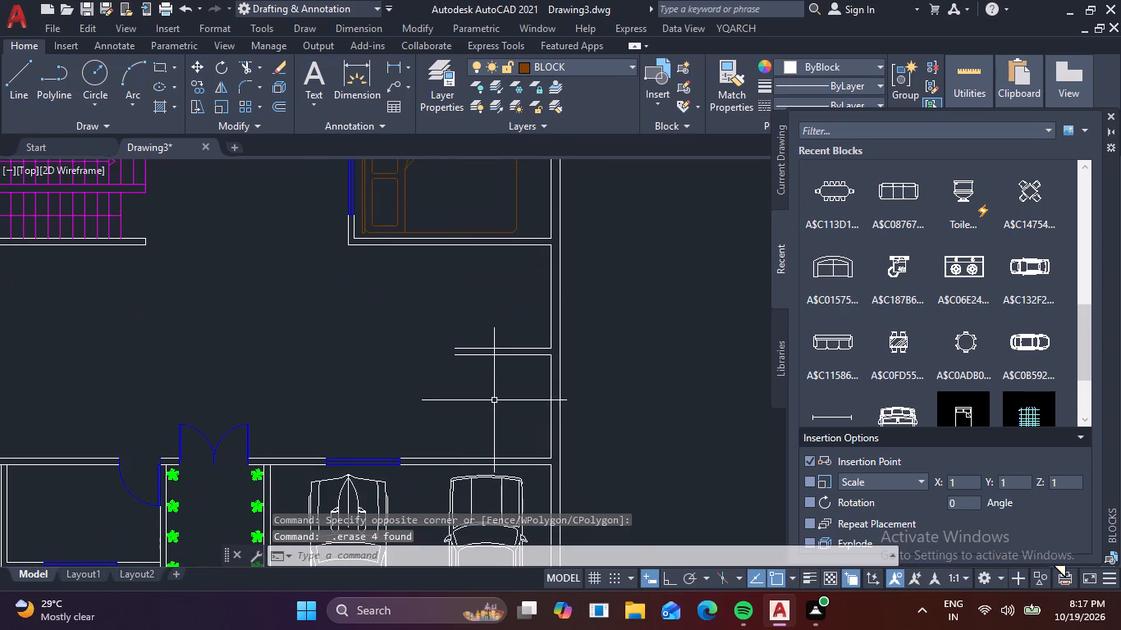
Draw a short vertical line closing the open left end of the short double-line wall beneath the lower-right bedroom.
{"action": "type", "text": "L"}
{"action": "key", "text": "space"}
{"action": "scroll", "coordinate": [428, 354], "scroll_direction": "up", "scroll_amount": 3}
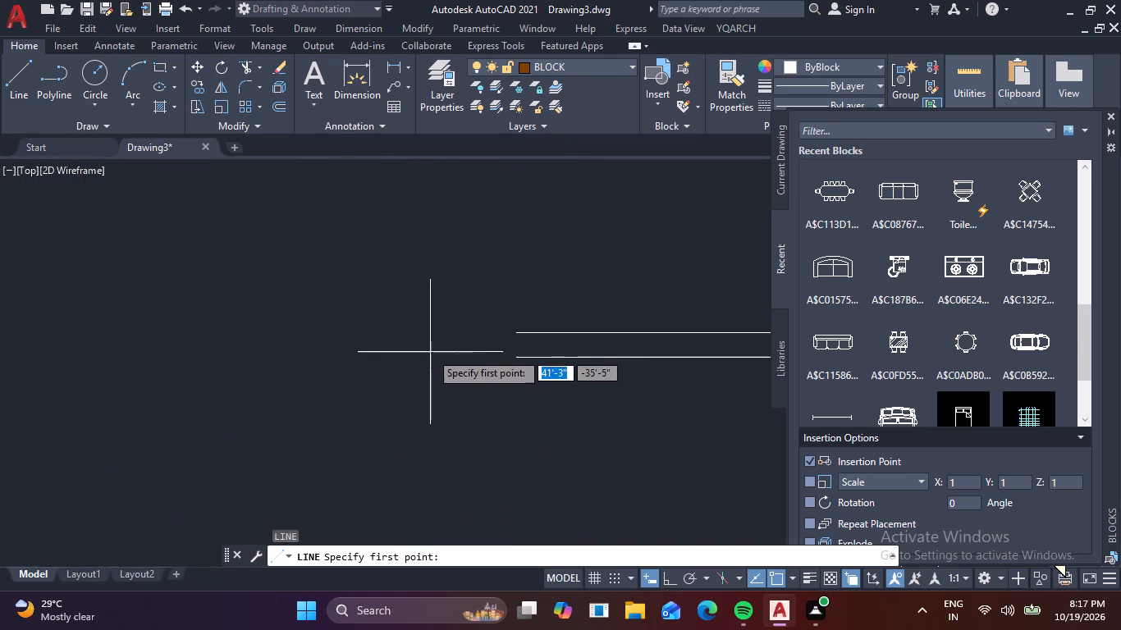
{"action": "left_click", "coordinate": [512, 336]}
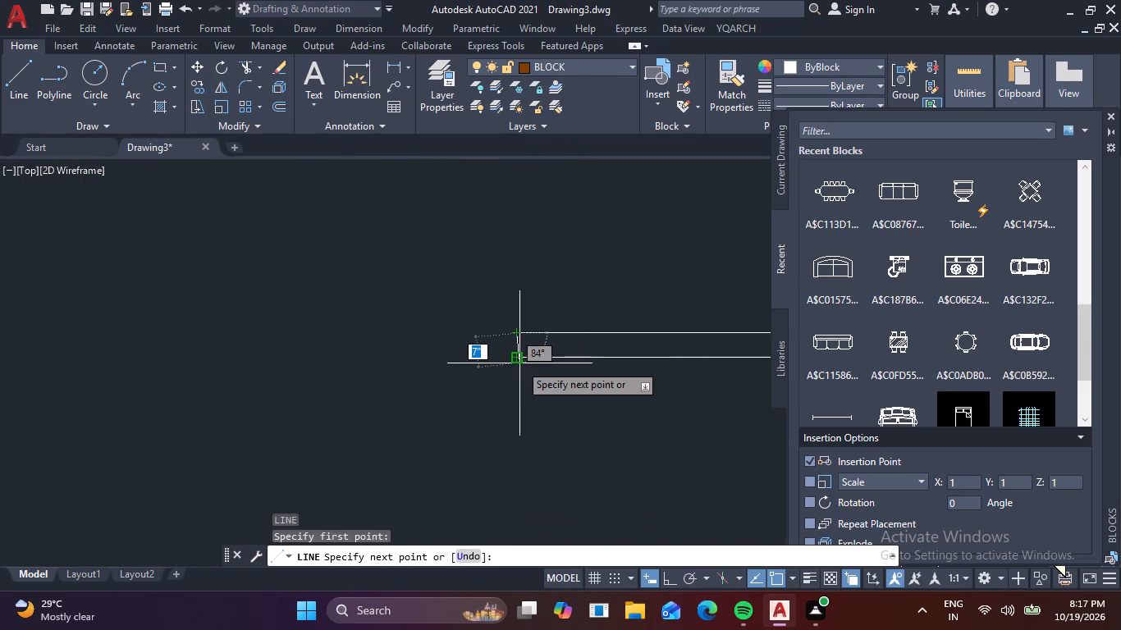
{"action": "left_click", "coordinate": [518, 358]}
{"action": "key", "text": "Escape"}
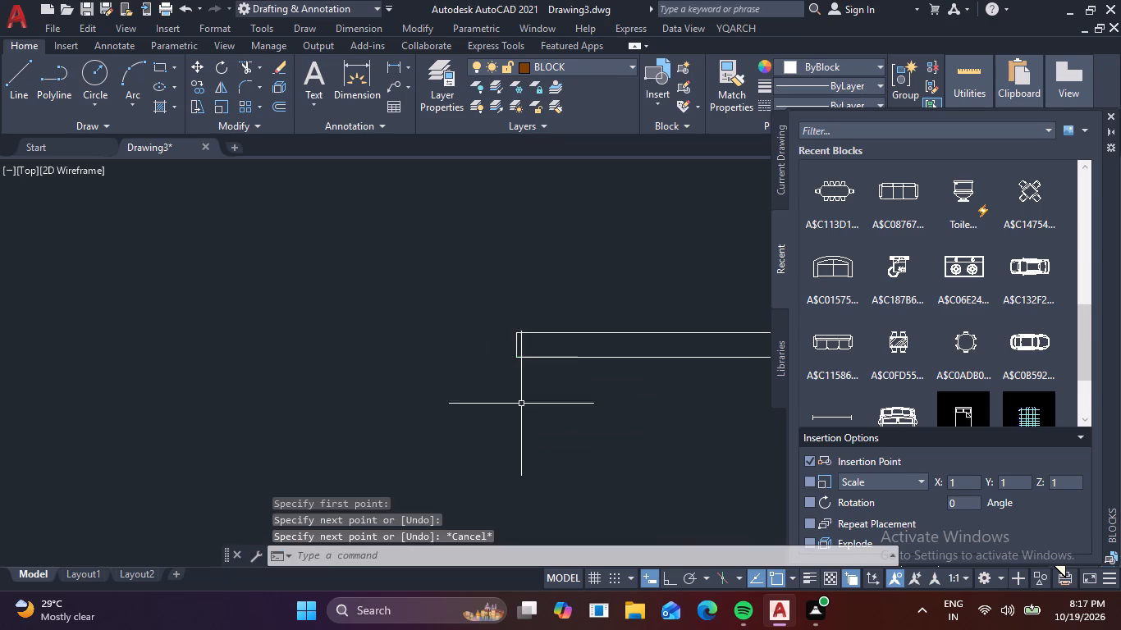
Insert the four-chair dining table block outside the plan's left wall and scale it up freehand by about 3'-10".
{"action": "scroll", "coordinate": [516, 399], "scroll_direction": "down", "scroll_amount": 3}
{"action": "scroll", "coordinate": [704, 445], "scroll_direction": "down", "scroll_amount": 1}
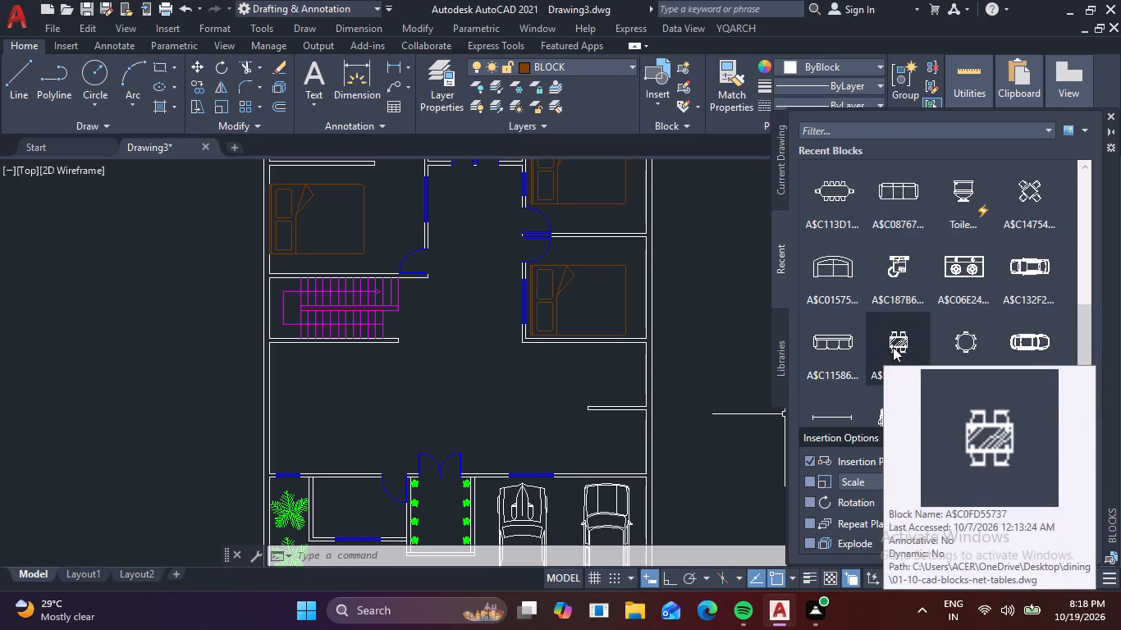
{"action": "left_click_drag", "start_coordinate": [893, 346], "coordinate": [166, 368]}
{"action": "left_click_drag", "start_coordinate": [190, 377], "coordinate": [178, 366]}
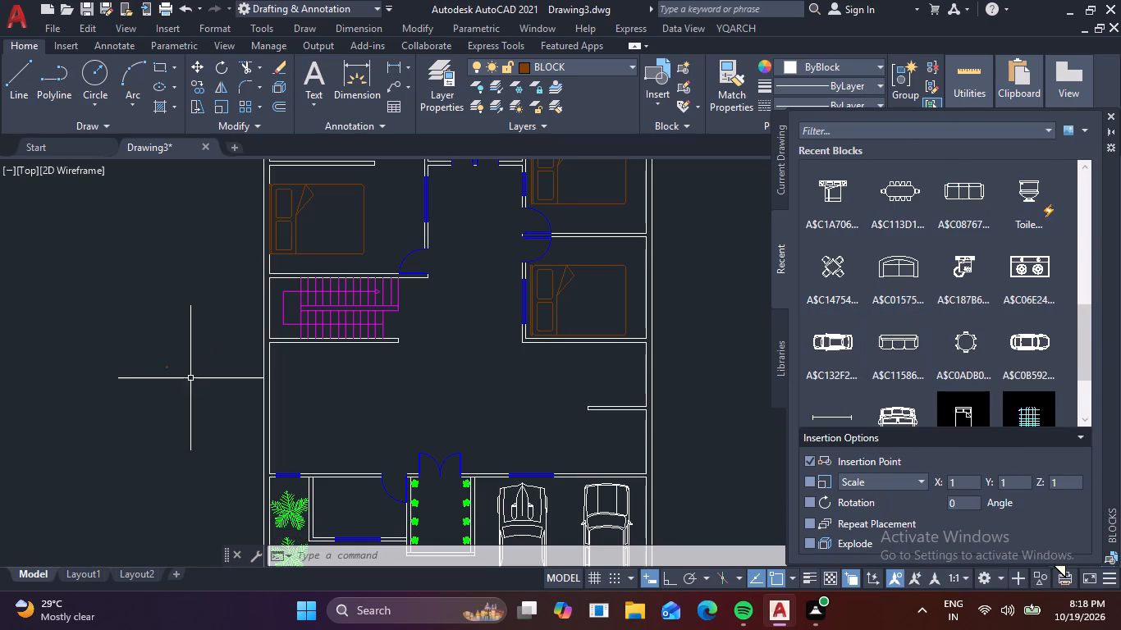
{"action": "left_click_drag", "start_coordinate": [178, 366], "coordinate": [172, 362]}
{"action": "left_click", "coordinate": [119, 315]}
{"action": "key", "text": "s"}
{"action": "key", "text": "c"}
{"action": "key", "text": "space"}
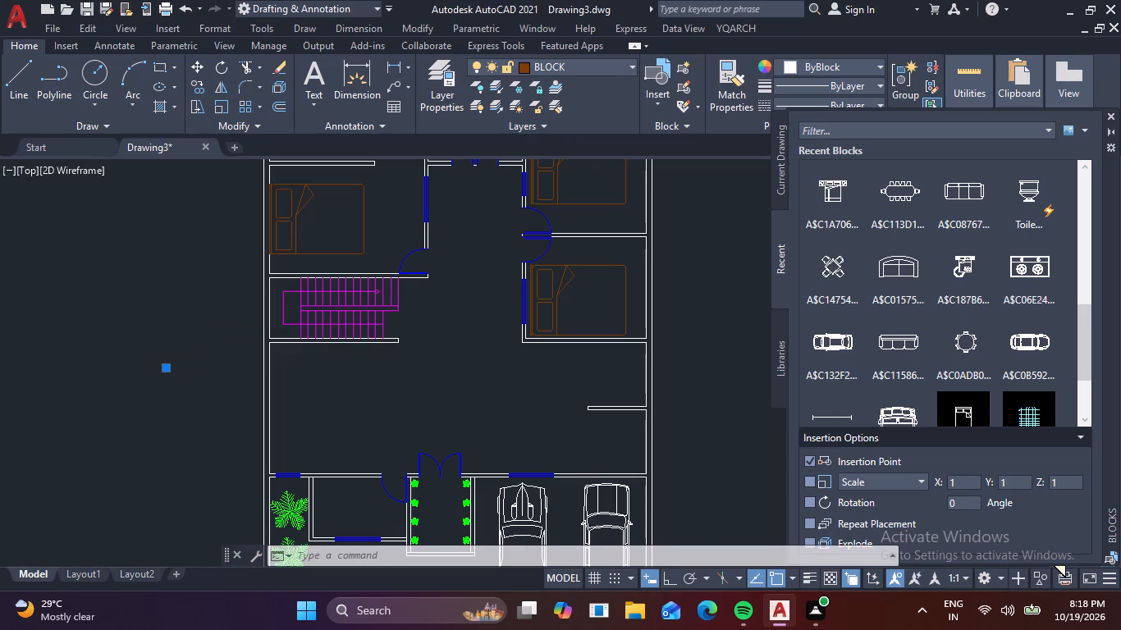
{"action": "scroll", "coordinate": [172, 361], "scroll_direction": "up", "scroll_amount": 2}
{"action": "left_click", "coordinate": [149, 377]}
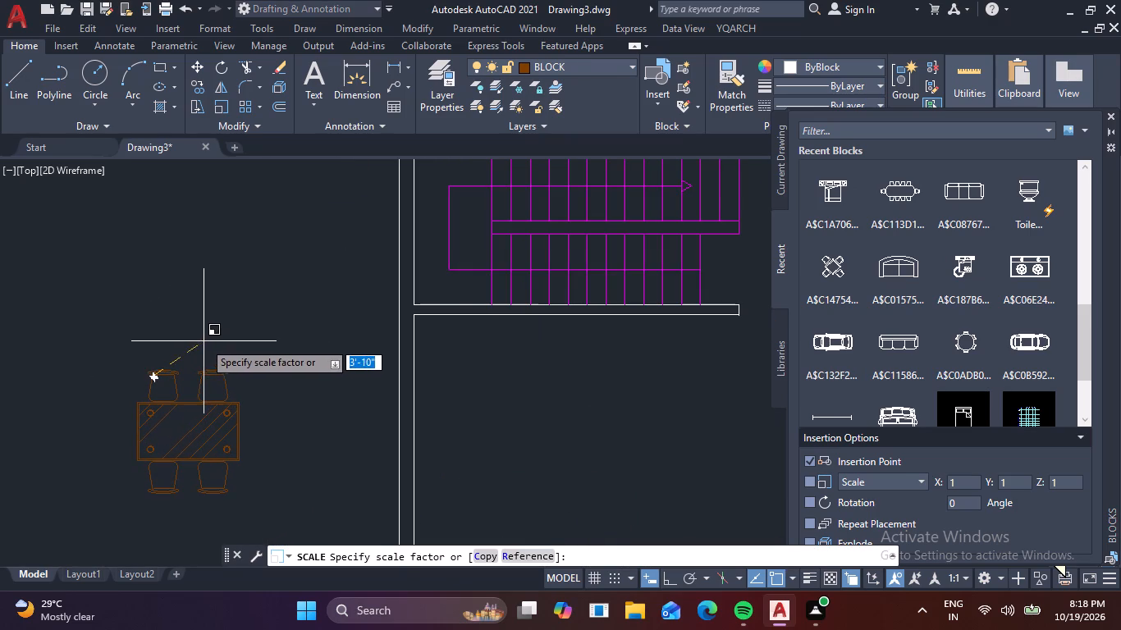
{"action": "left_click", "coordinate": [204, 341]}
Move the dining table about 18'-6" into the lower hall, below the staircase.
{"action": "left_click", "coordinate": [281, 427]}
{"action": "left_click", "coordinate": [211, 381]}
{"action": "key", "text": "m"}
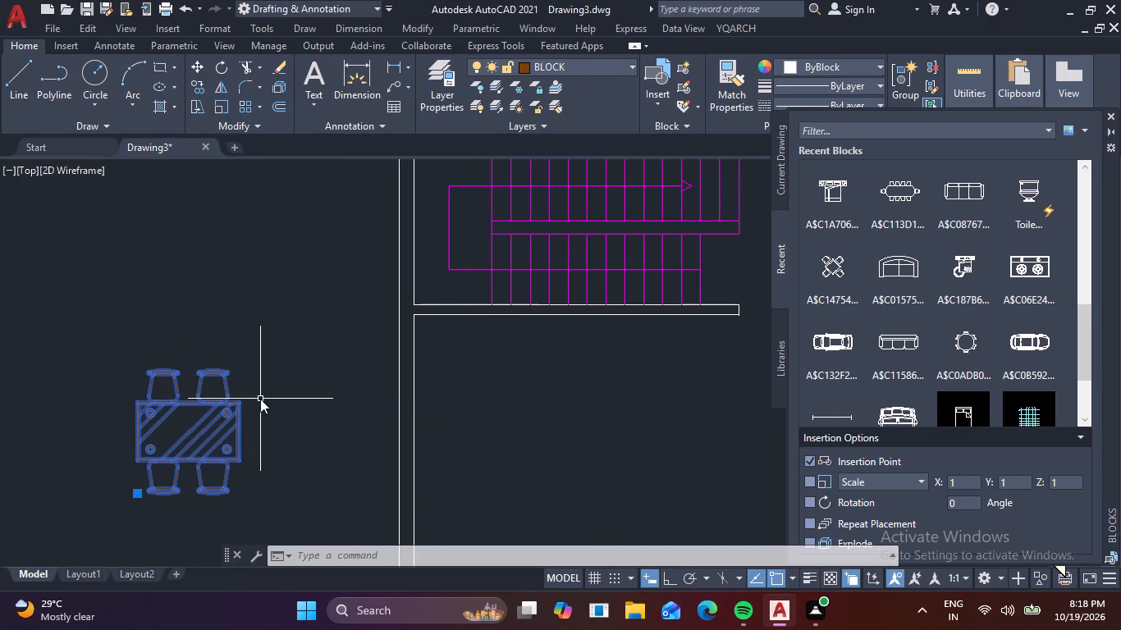
{"action": "key", "text": "space"}
{"action": "left_click", "coordinate": [180, 436]}
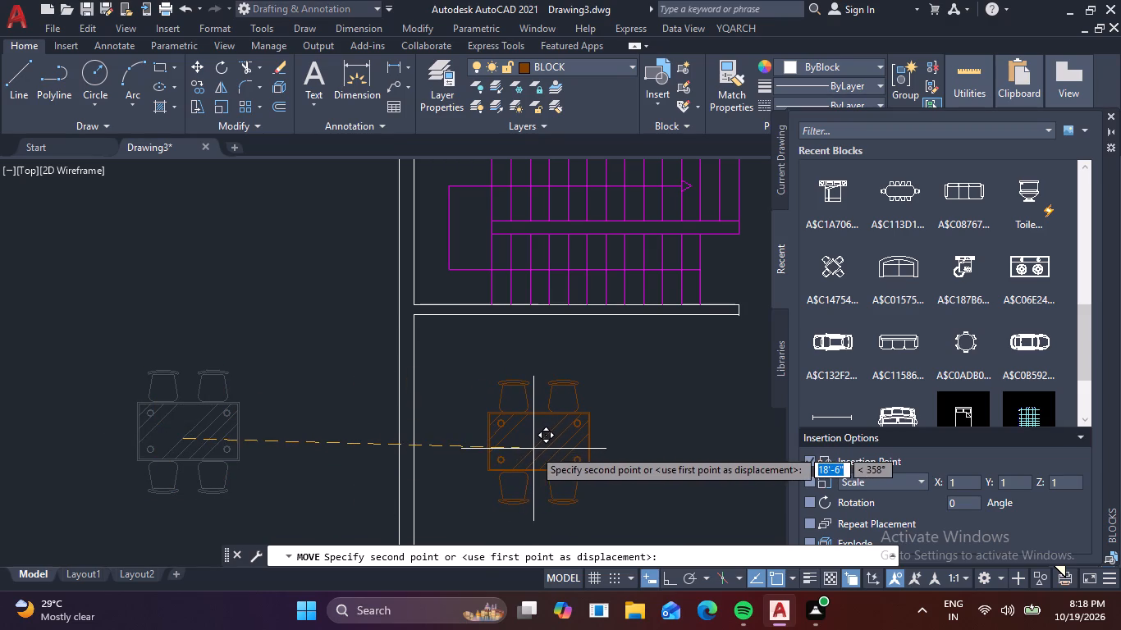
{"action": "left_click", "coordinate": [533, 449]}
Insert the curved-back two-seat sofa block A$C01575E38 between the staircase and lower-right bedroom, and scale it up freehand.
{"action": "scroll", "coordinate": [542, 459], "scroll_direction": "down", "scroll_amount": 2}
{"action": "middle_click_drag", "start_coordinate": [607, 460], "coordinate": [278, 385]}
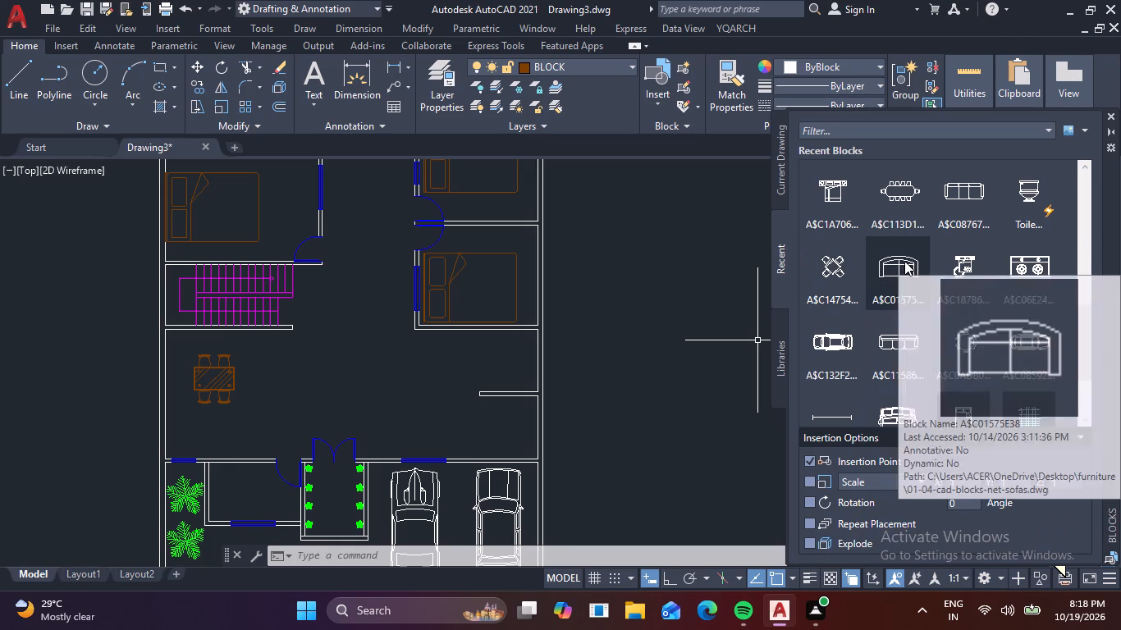
{"action": "left_click_drag", "start_coordinate": [904, 262], "coordinate": [360, 276]}
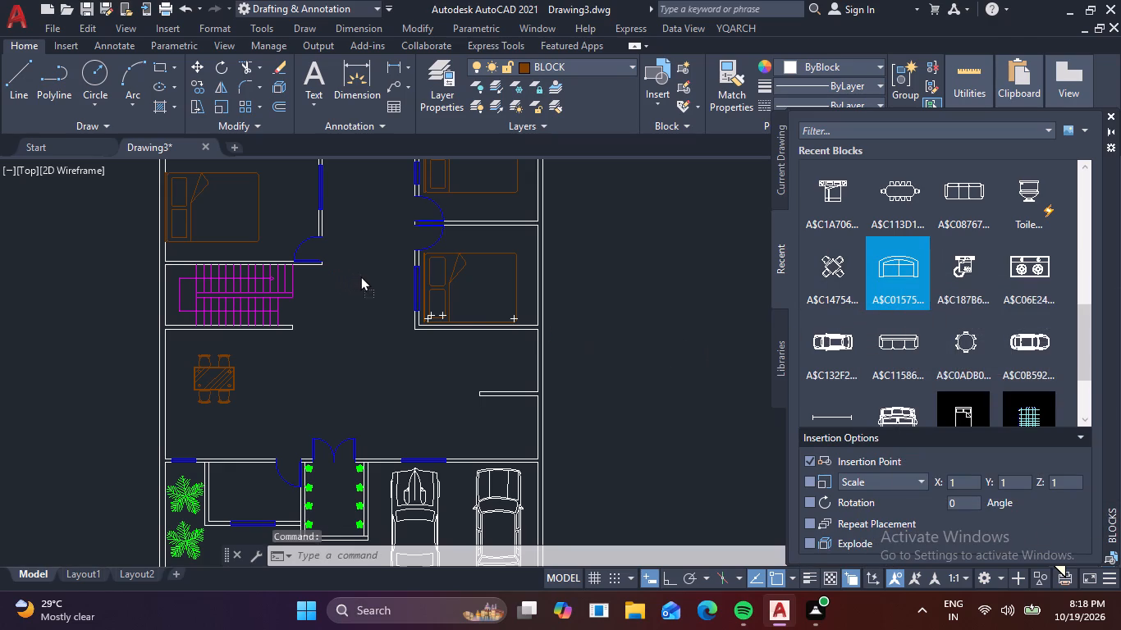
{"action": "left_click_drag", "start_coordinate": [360, 276], "coordinate": [361, 276]}
{"action": "left_click", "coordinate": [355, 268]}
{"action": "left_click", "coordinate": [372, 282]}
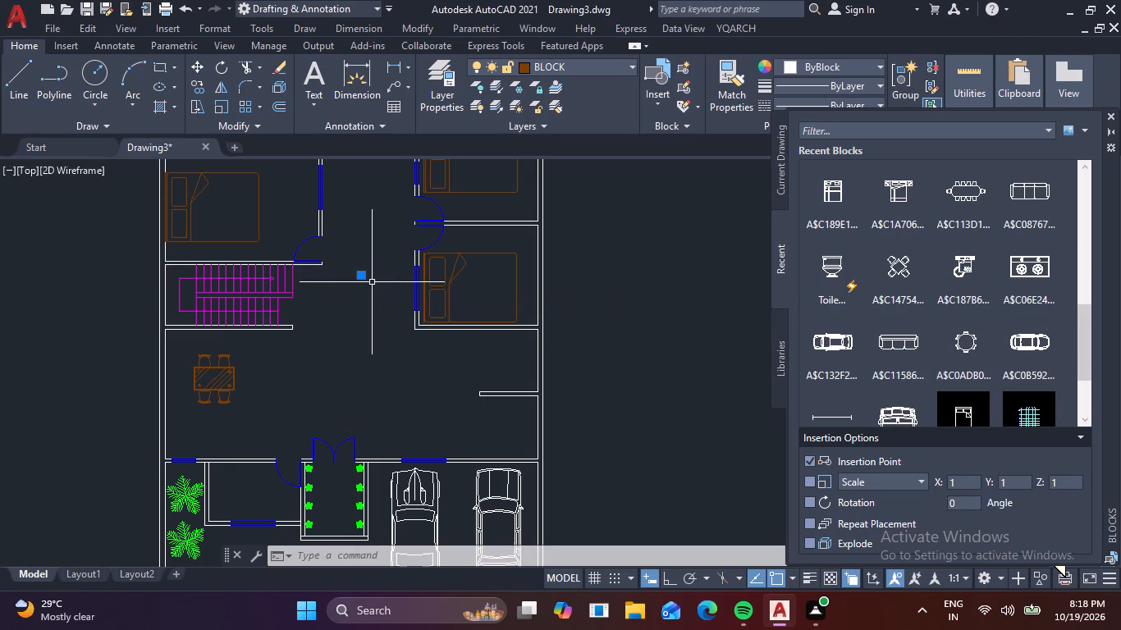
{"action": "scroll", "coordinate": [373, 282], "scroll_direction": "up", "scroll_amount": 2}
{"action": "type", "text": "SC"}
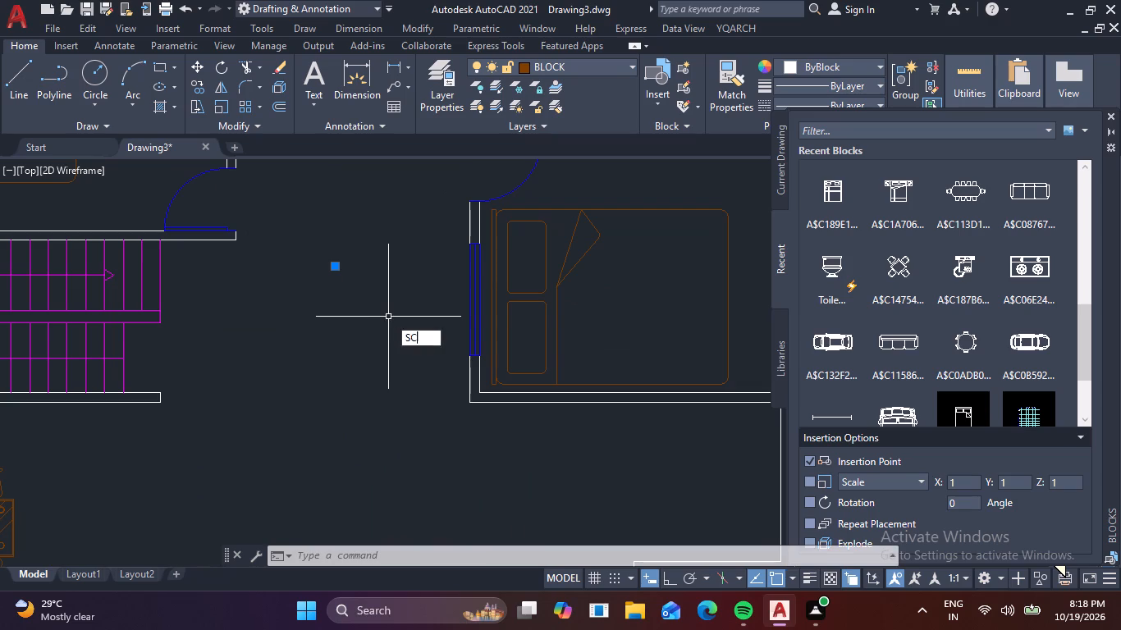
{"action": "key", "text": "space"}
{"action": "left_click", "coordinate": [336, 265]}
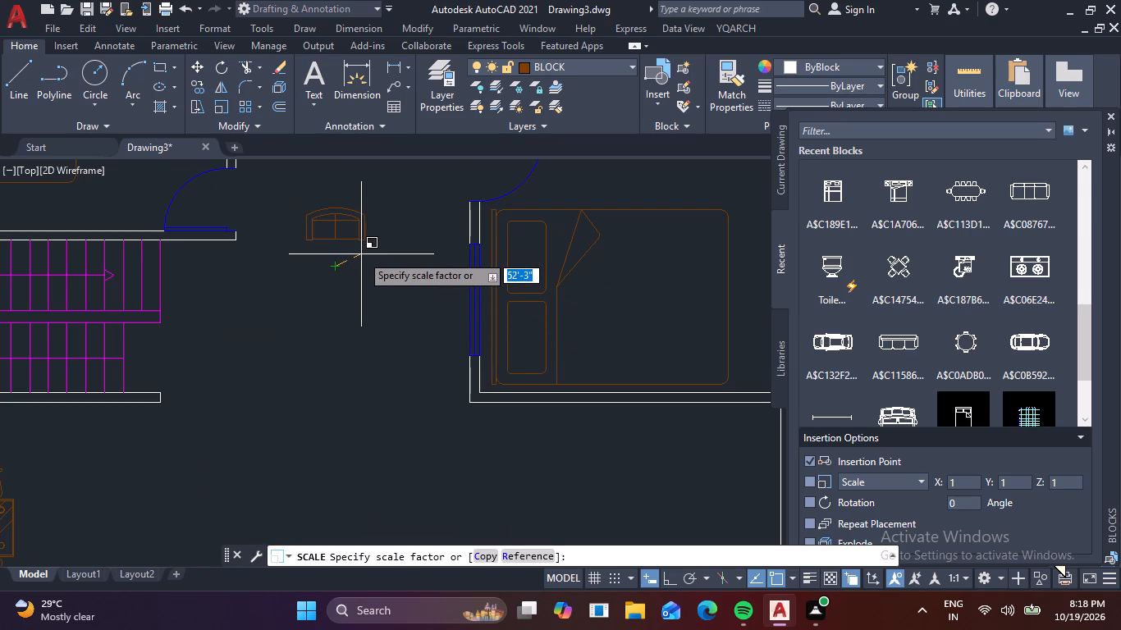
{"action": "left_click", "coordinate": [360, 254]}
Move the sofa about 1'-11" down within the space between the staircase and the lower-right bedroom.
{"action": "left_click", "coordinate": [347, 236]}
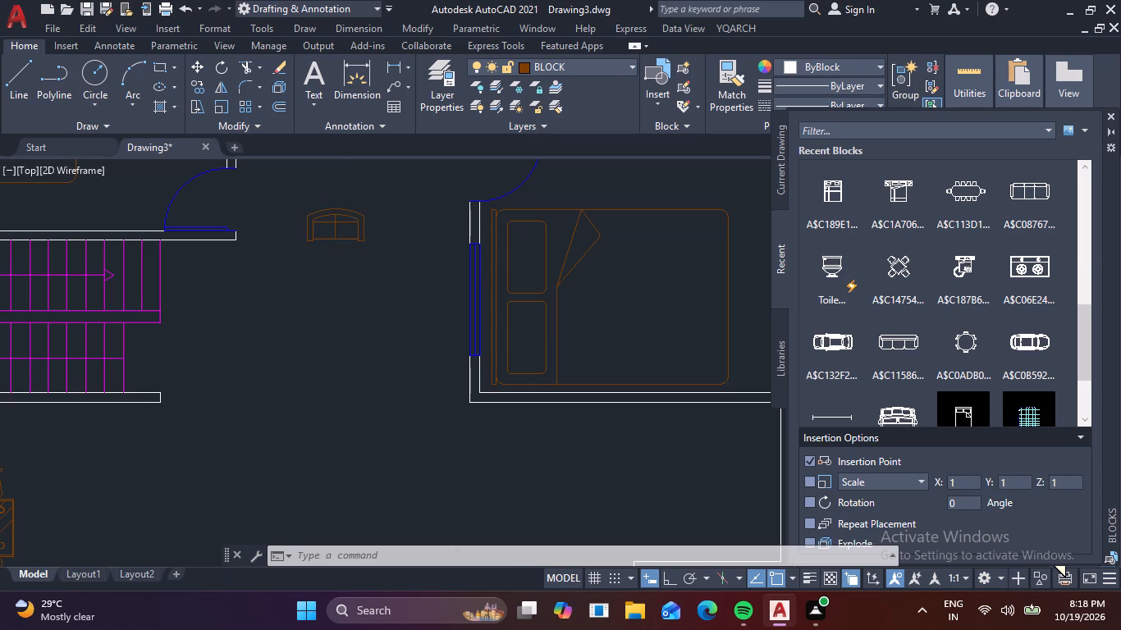
{"action": "left_click", "coordinate": [313, 240]}
{"action": "key", "text": "m"}
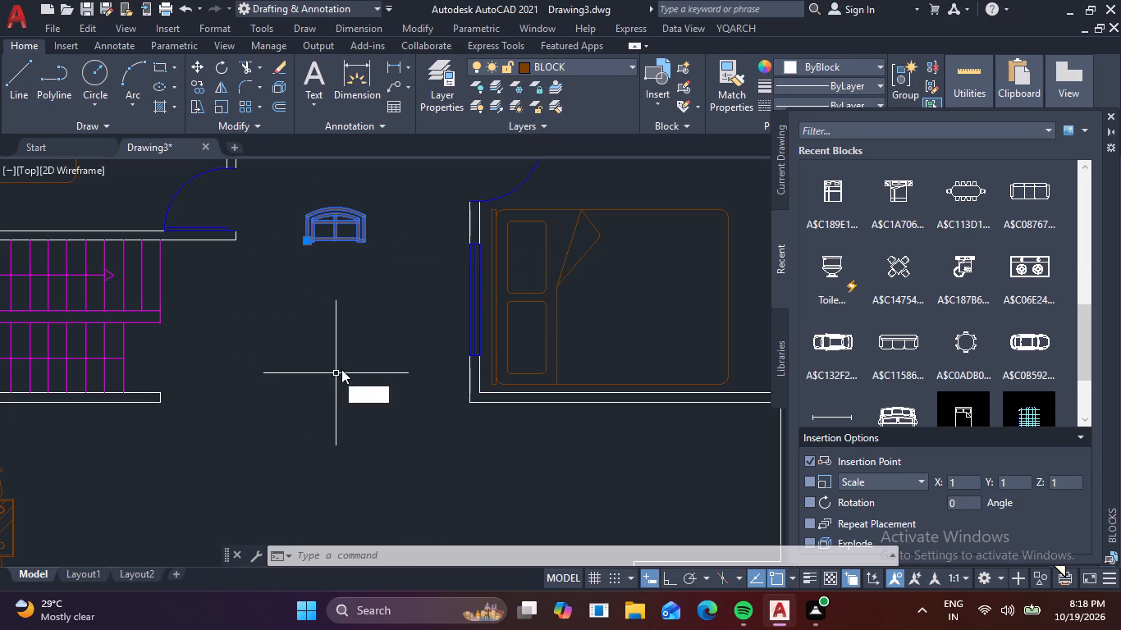
{"action": "key", "text": "space"}
{"action": "left_click", "coordinate": [337, 219]}
{"action": "scroll", "coordinate": [336, 258], "scroll_direction": "up", "scroll_amount": 1}
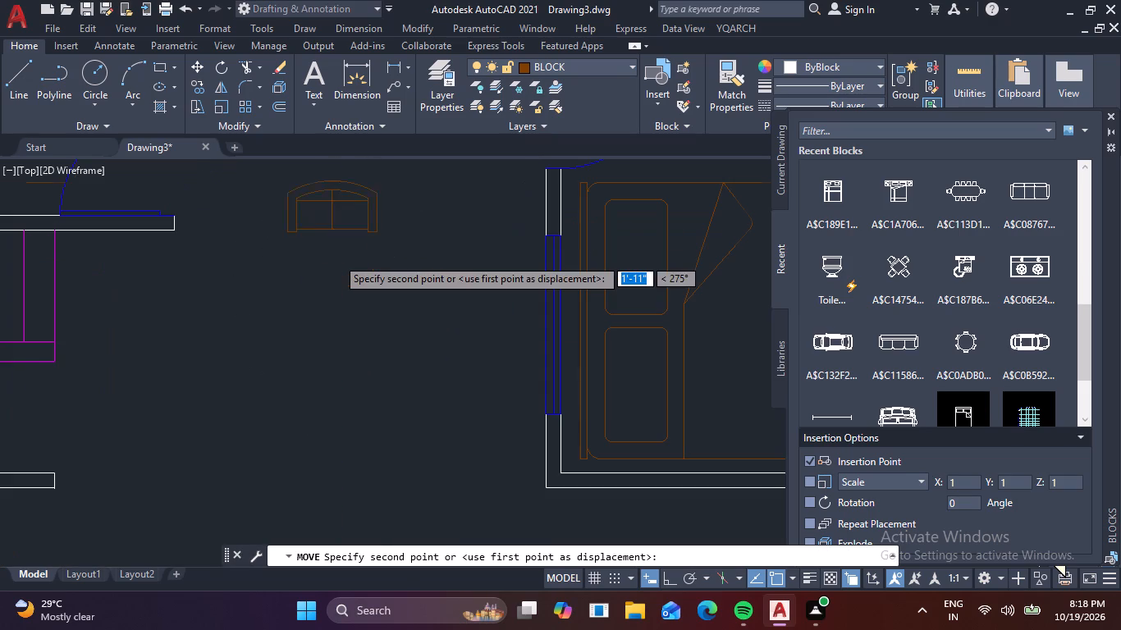
{"action": "left_click", "coordinate": [337, 257]}
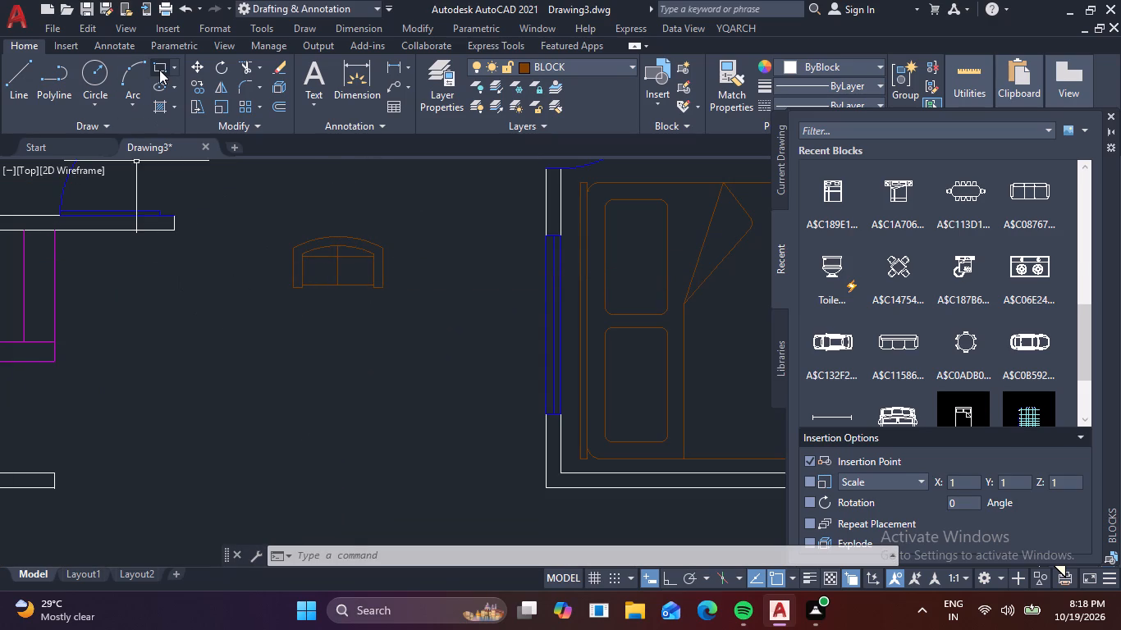
Draw a rectangle about 2'-11" by 1'-6" just below the sofa, matching the sofa's width.
{"action": "left_click", "coordinate": [159, 70]}
{"action": "scroll", "coordinate": [293, 339], "scroll_direction": "up", "scroll_amount": 1}
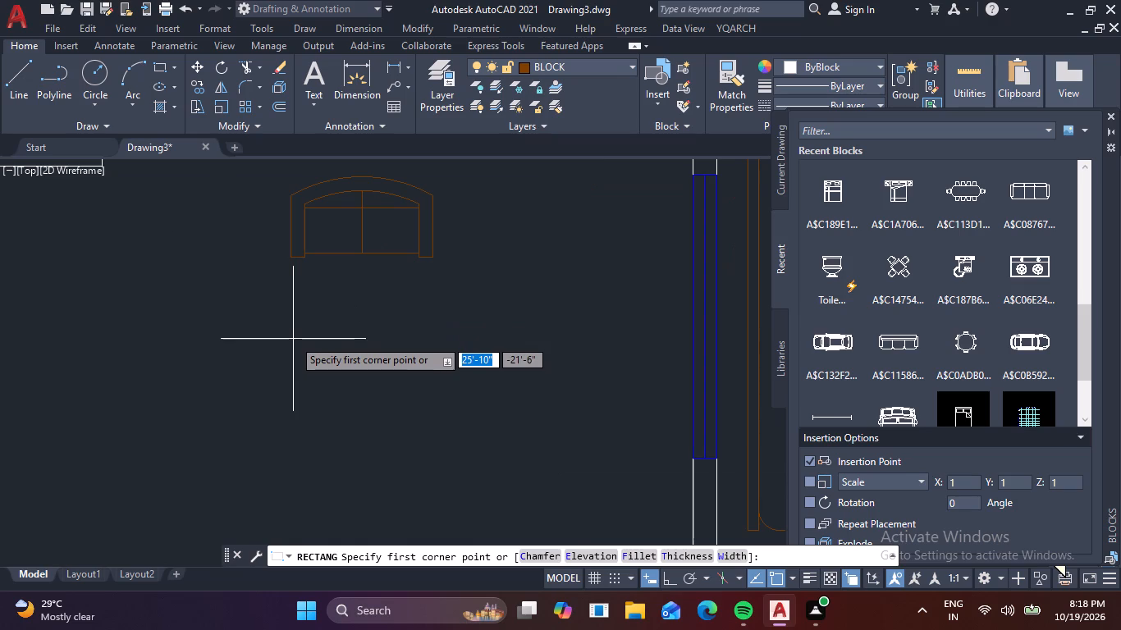
{"action": "left_click", "coordinate": [291, 298]}
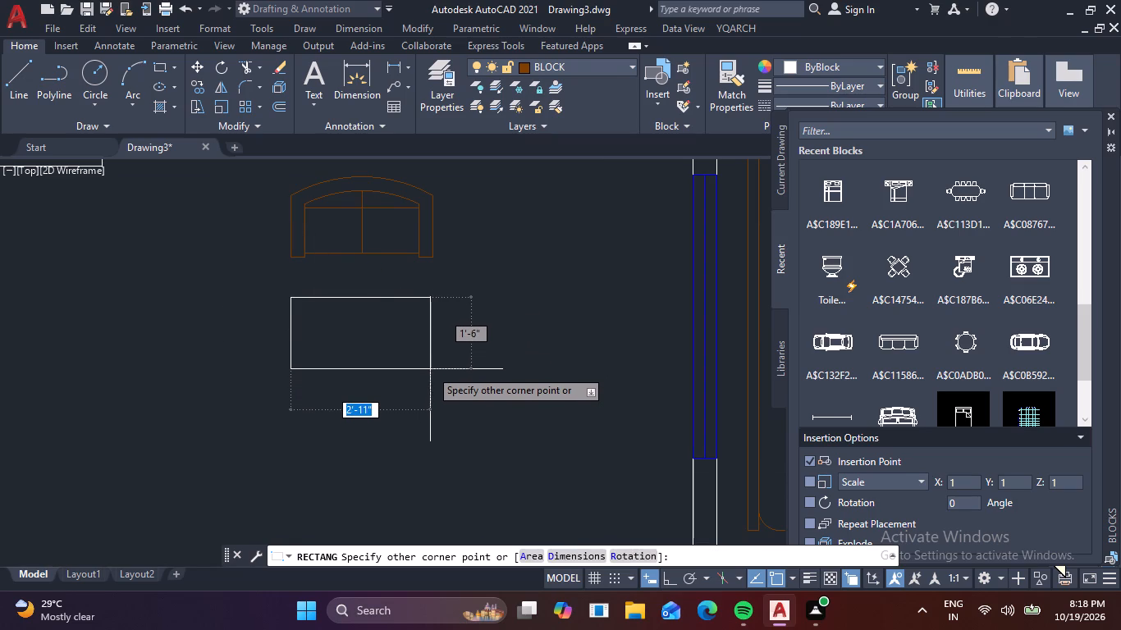
{"action": "left_click", "coordinate": [433, 372]}
Set the colour of the rectangle below the sofa to ByLayer.
{"action": "left_click_drag", "start_coordinate": [464, 361], "coordinate": [450, 354]}
{"action": "left_click", "coordinate": [387, 317]}
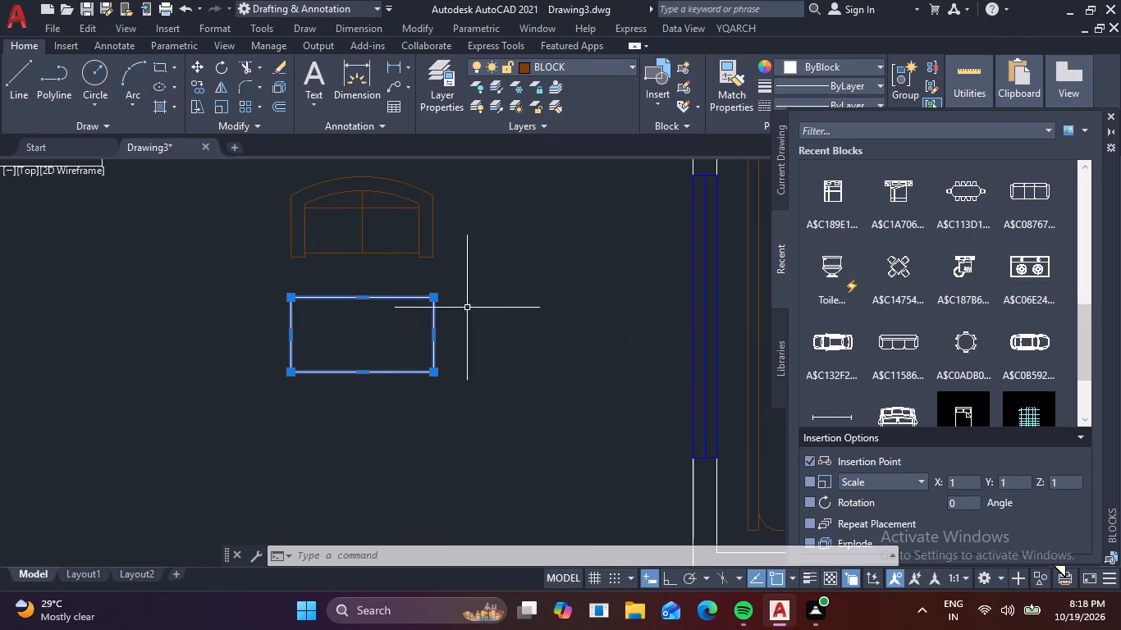
{"action": "left_click", "coordinate": [881, 67]}
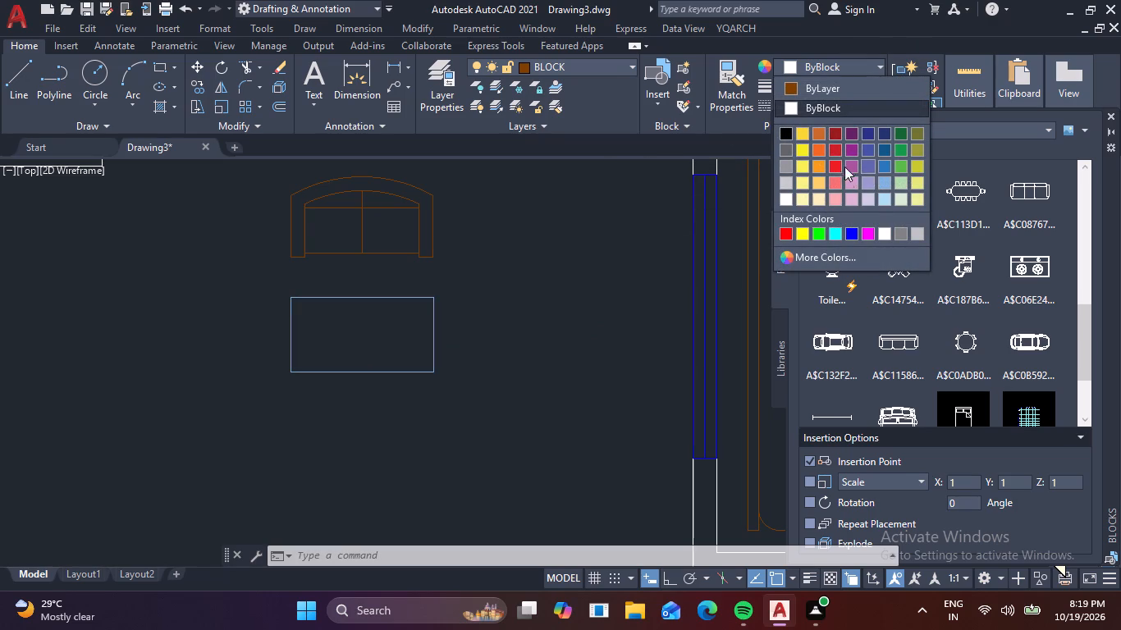
{"action": "left_click", "coordinate": [828, 84]}
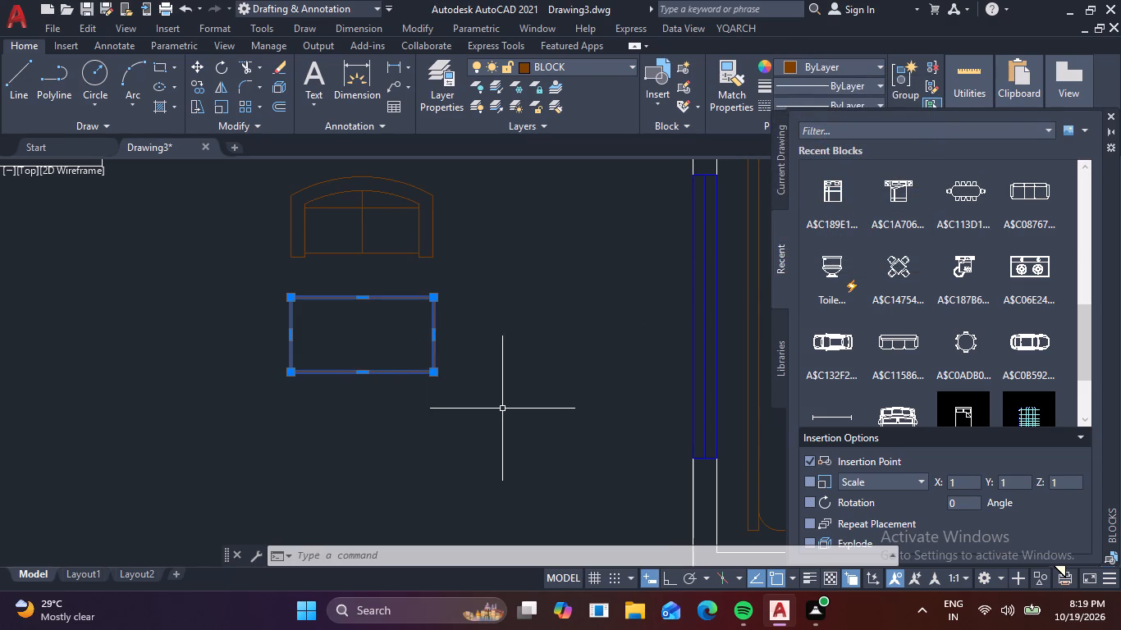
Mirror the two-seat sofa across the horizontal centreline of the rectangular table below it, keeping the original sofa.
{"action": "key", "text": "Escape"}
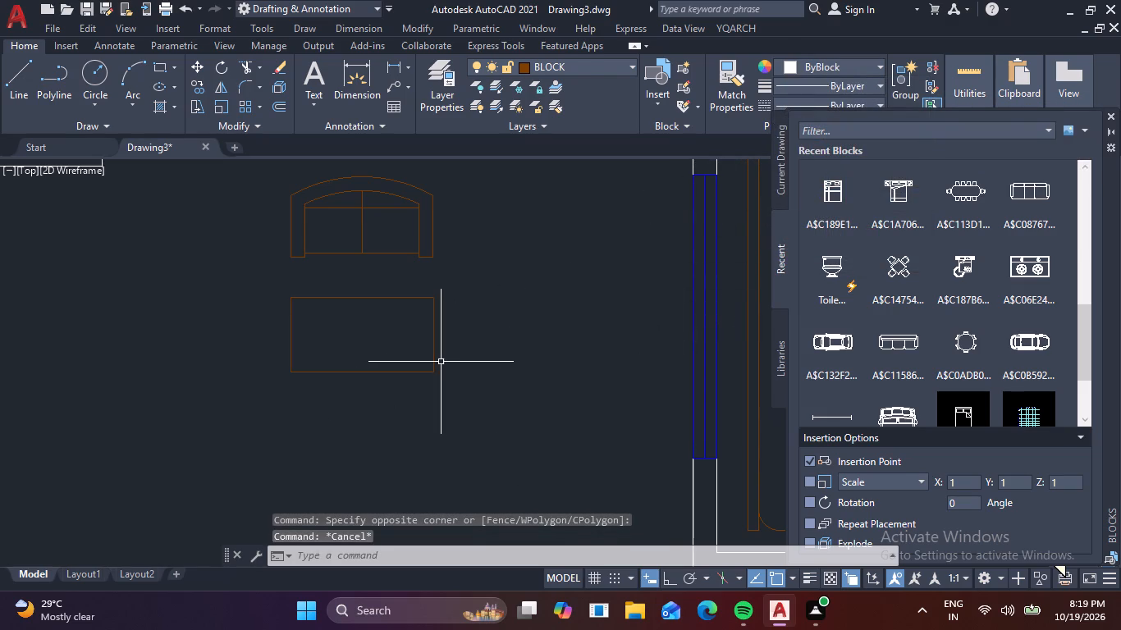
{"action": "left_click_drag", "start_coordinate": [487, 285], "coordinate": [474, 279]}
{"action": "left_click", "coordinate": [257, 187]}
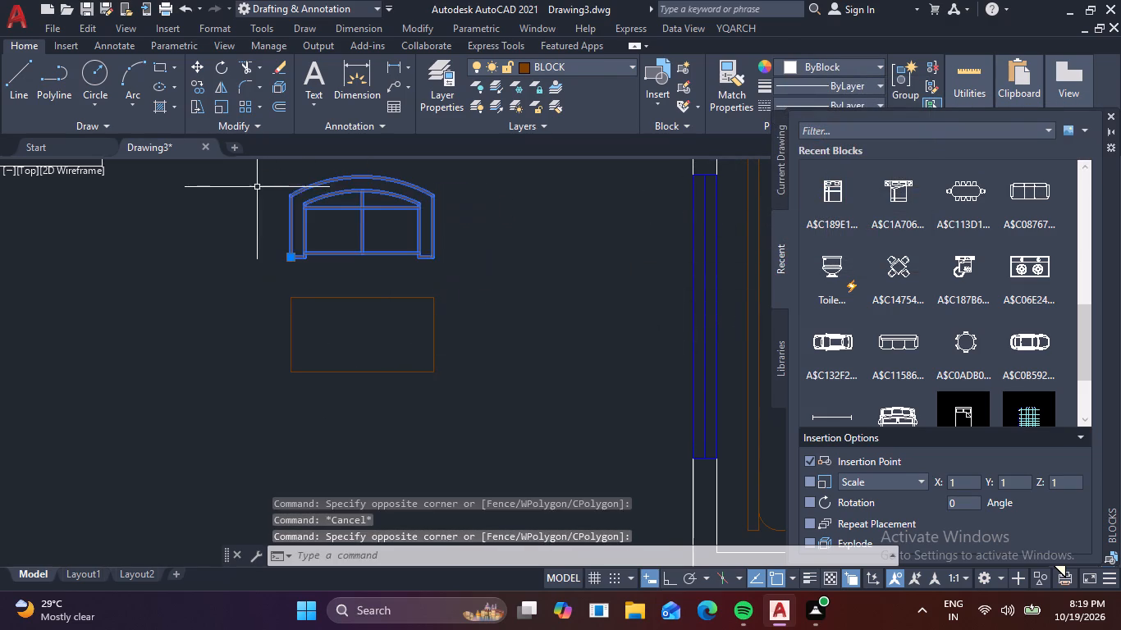
{"action": "type", "text": "MI"}
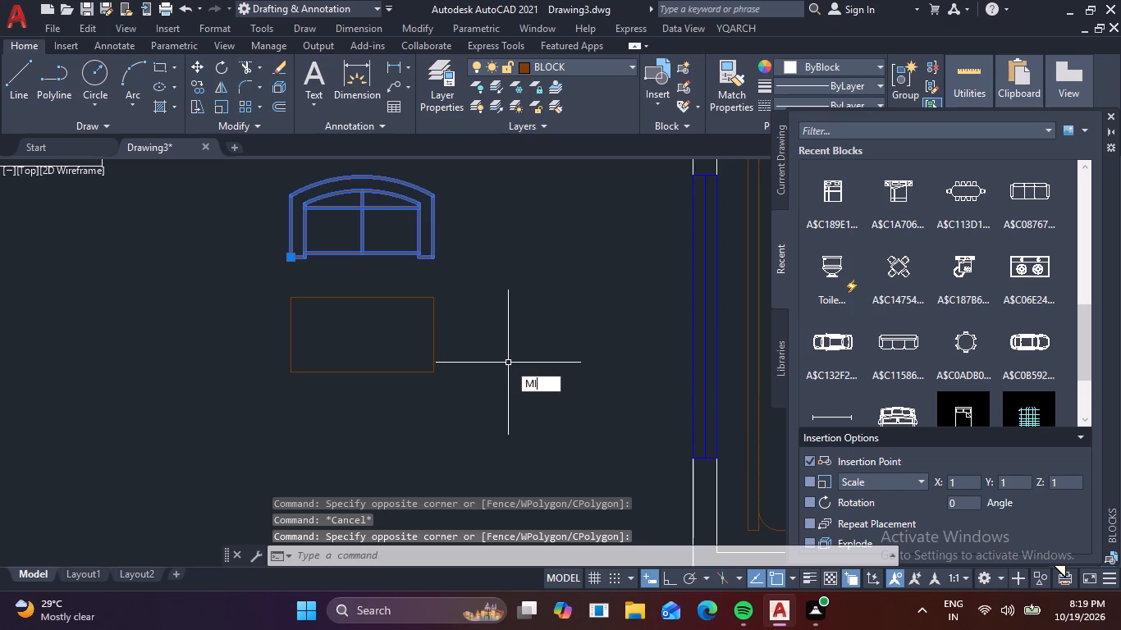
{"action": "key", "text": "space"}
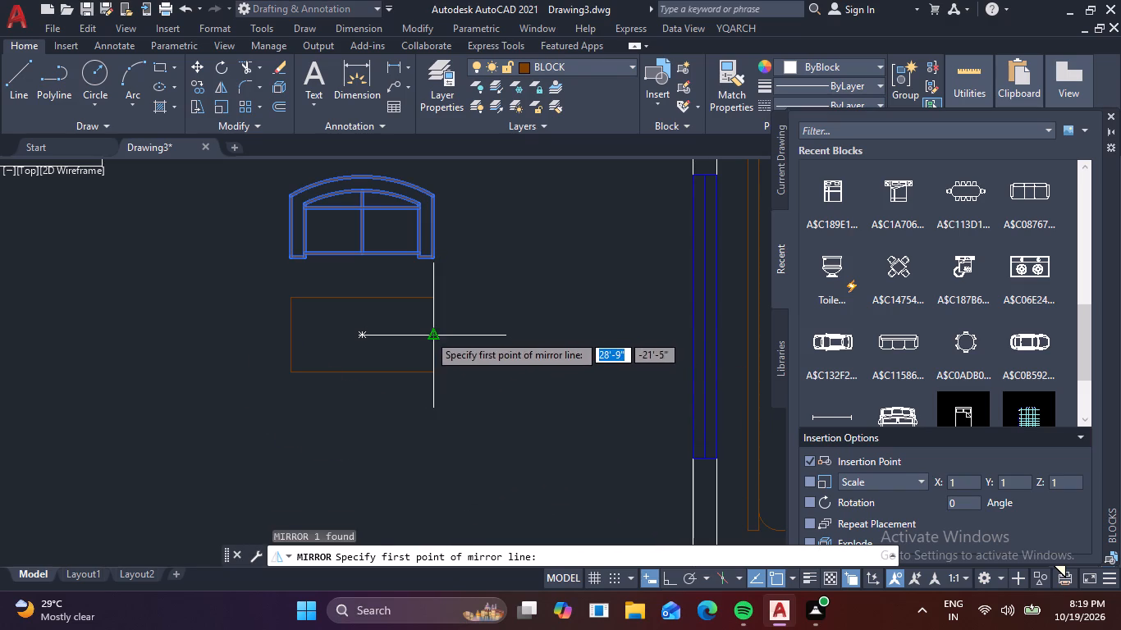
{"action": "left_click", "coordinate": [428, 334]}
{"action": "left_click", "coordinate": [288, 333]}
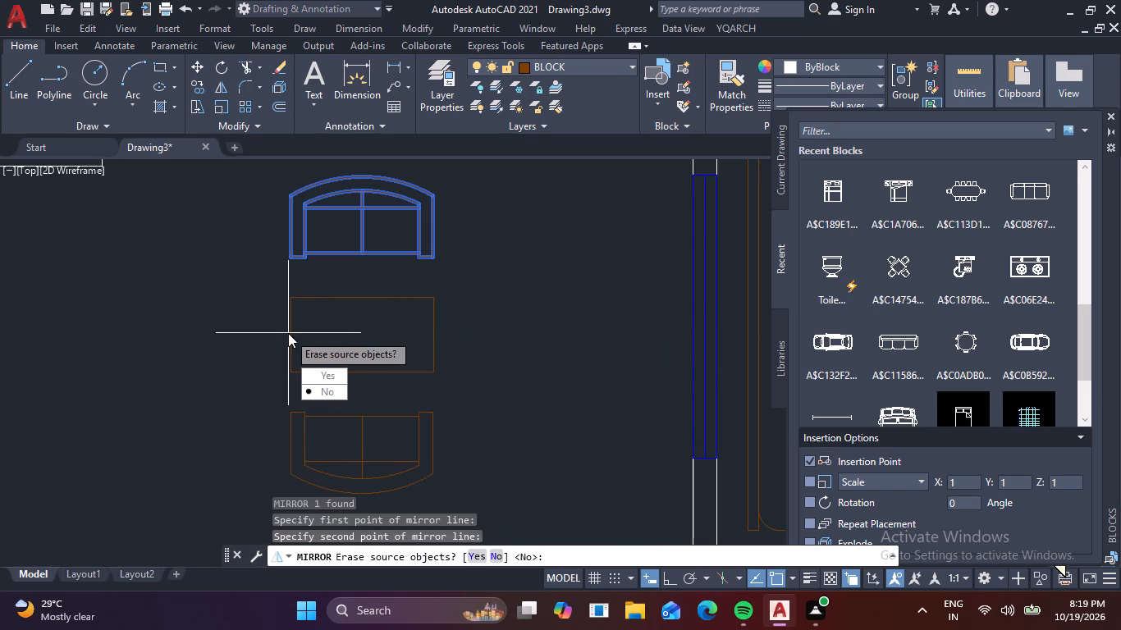
{"action": "key", "text": "space"}
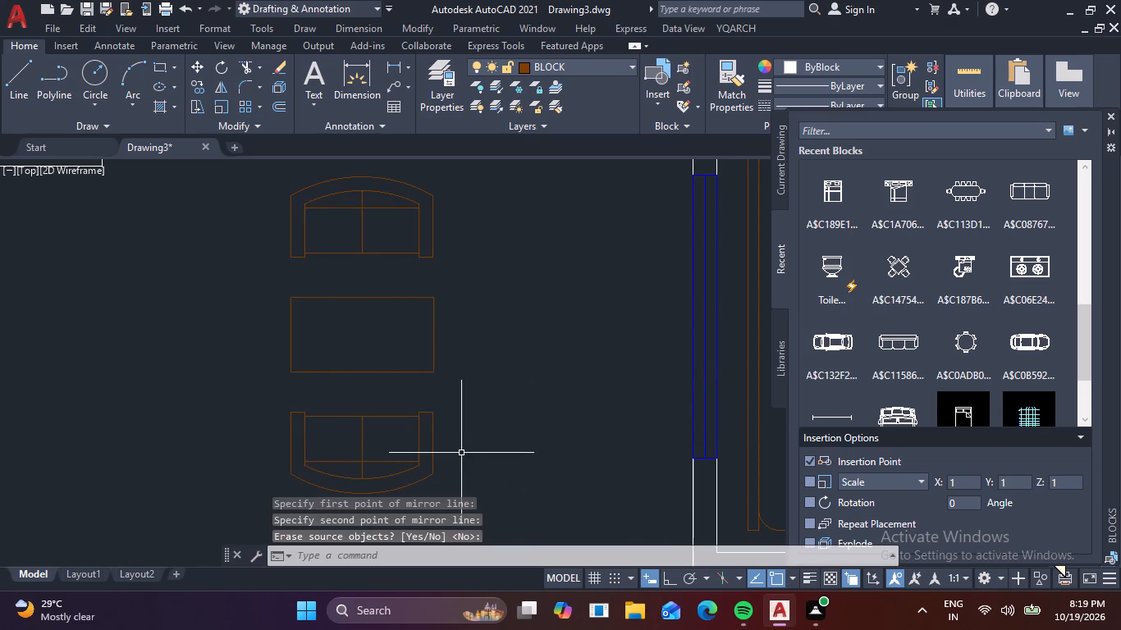
Copy the lower sofa about 4'-5" up and to the right, into the space beside the table.
{"action": "left_click_drag", "start_coordinate": [461, 454], "coordinate": [432, 447]}
{"action": "left_click", "coordinate": [224, 406]}
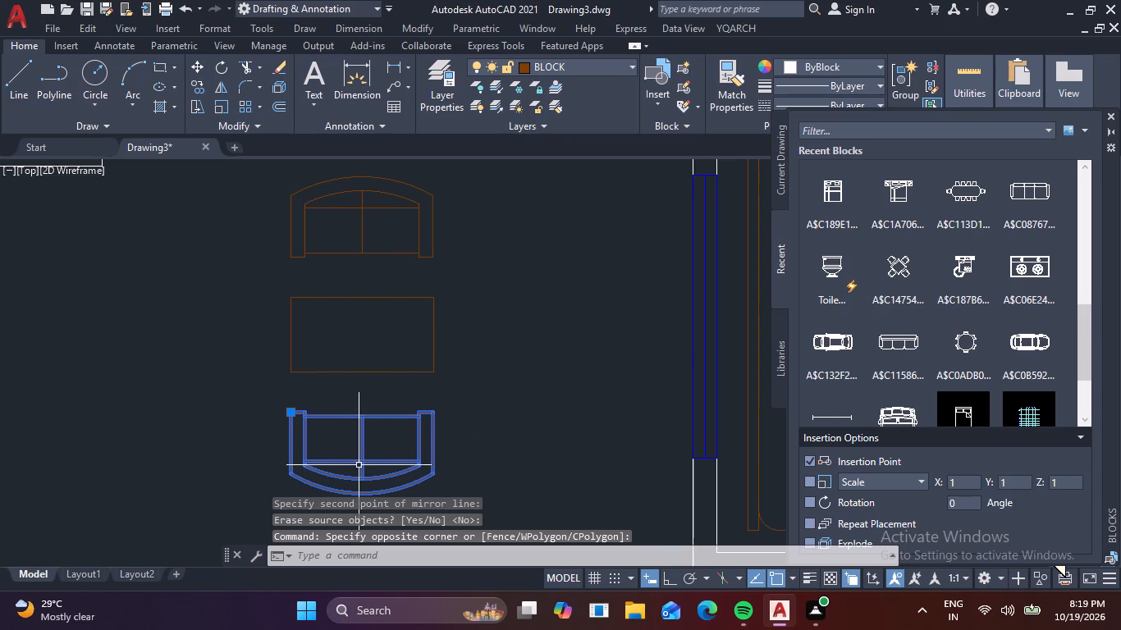
{"action": "key", "text": "c"}
{"action": "key", "text": "o"}
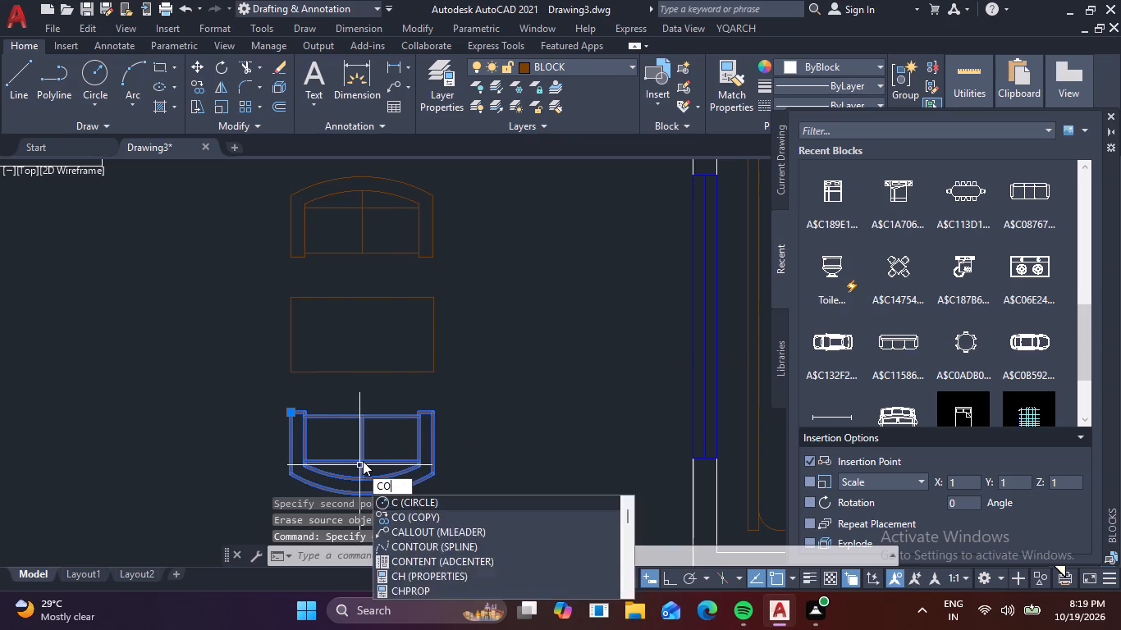
{"action": "key", "text": "space"}
{"action": "left_click_drag", "start_coordinate": [368, 454], "coordinate": [391, 450]}
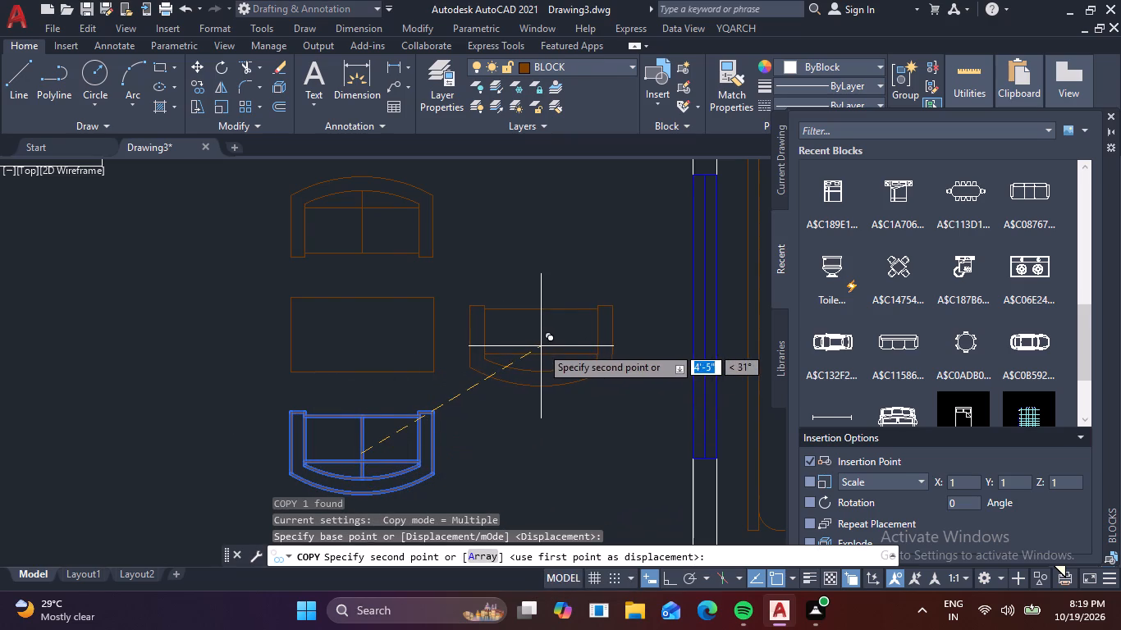
{"action": "left_click", "coordinate": [541, 346]}
{"action": "key", "text": "Escape"}
Rotate the copied sofa 90° with Ortho on so its open side faces the table.
{"action": "left_click", "coordinate": [570, 351]}
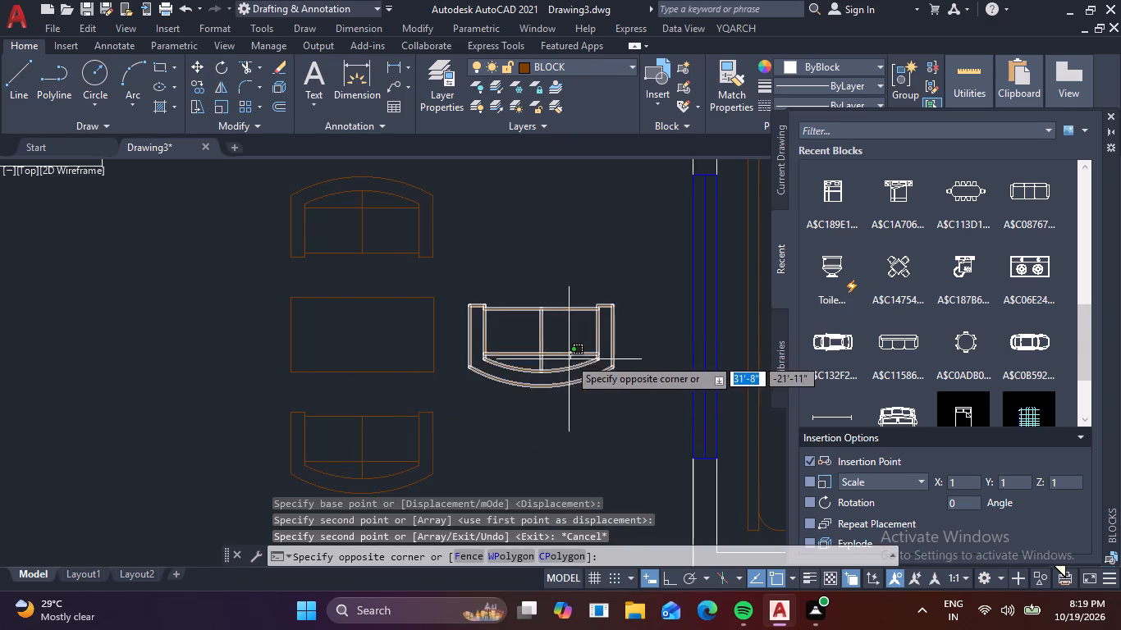
{"action": "left_click", "coordinate": [484, 338]}
{"action": "type", "text": "RO"}
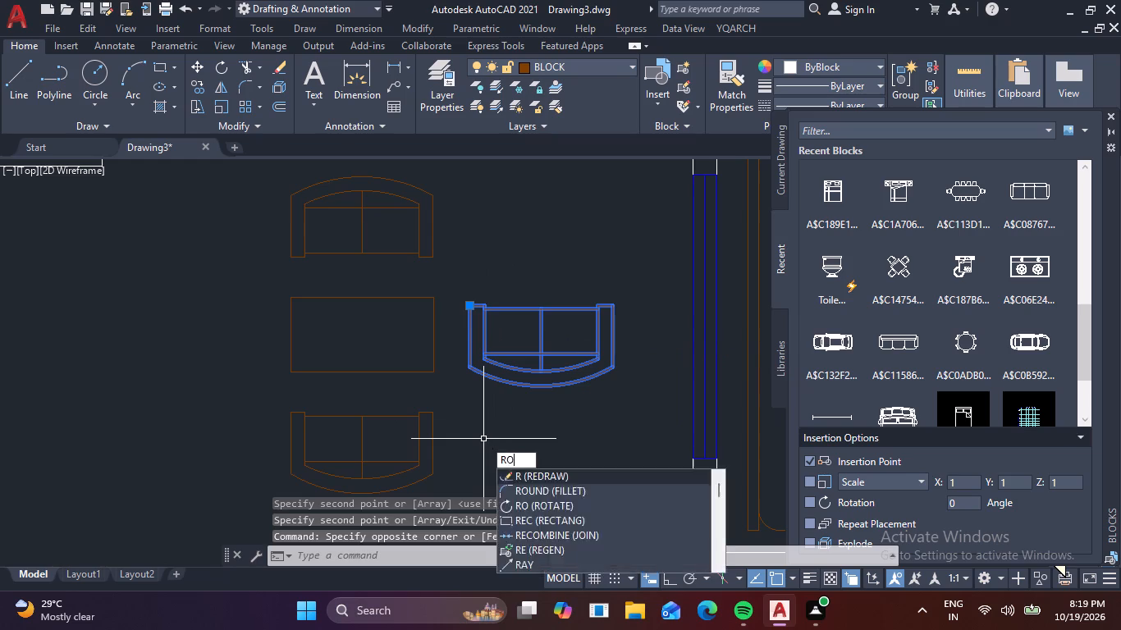
{"action": "key", "text": "space"}
{"action": "left_click", "coordinate": [556, 372]}
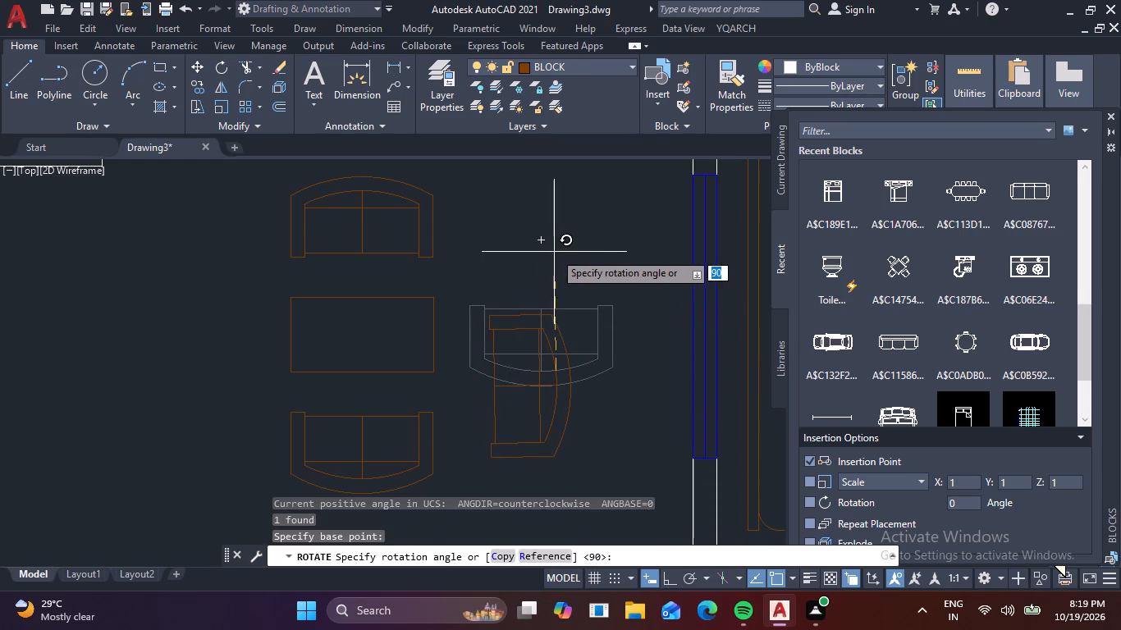
{"action": "key", "text": "F8"}
{"action": "left_click", "coordinate": [570, 206]}
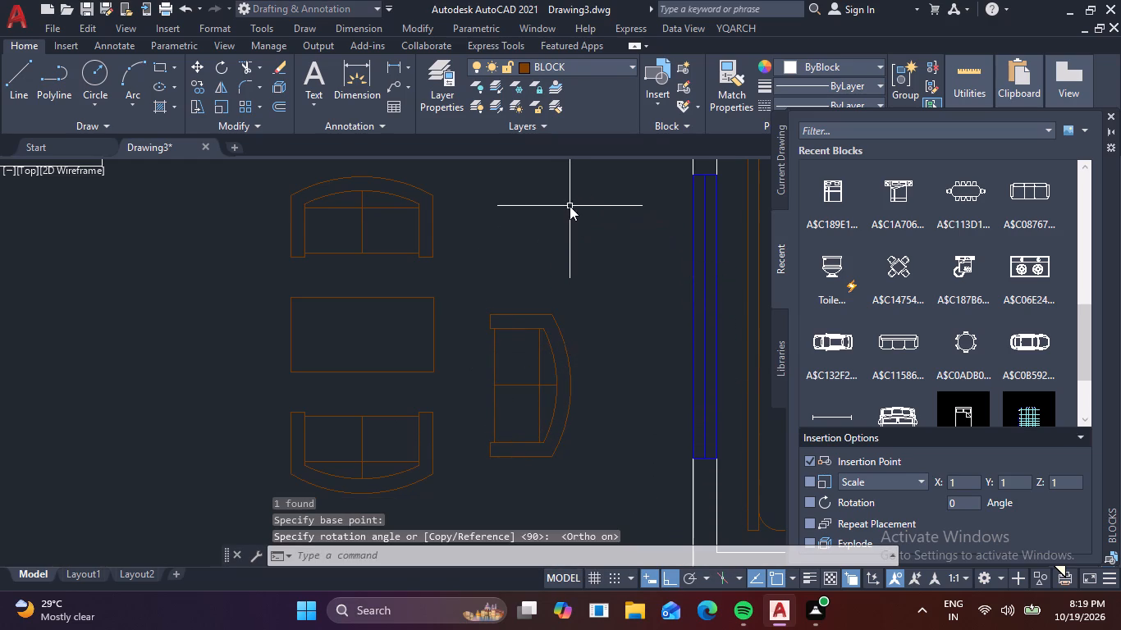
Move the rotated sofa about 1'-2" straight up beside the table.
{"action": "left_click", "coordinate": [579, 413]}
{"action": "left_click", "coordinate": [514, 361]}
{"action": "key", "text": "m"}
{"action": "key", "text": "space"}
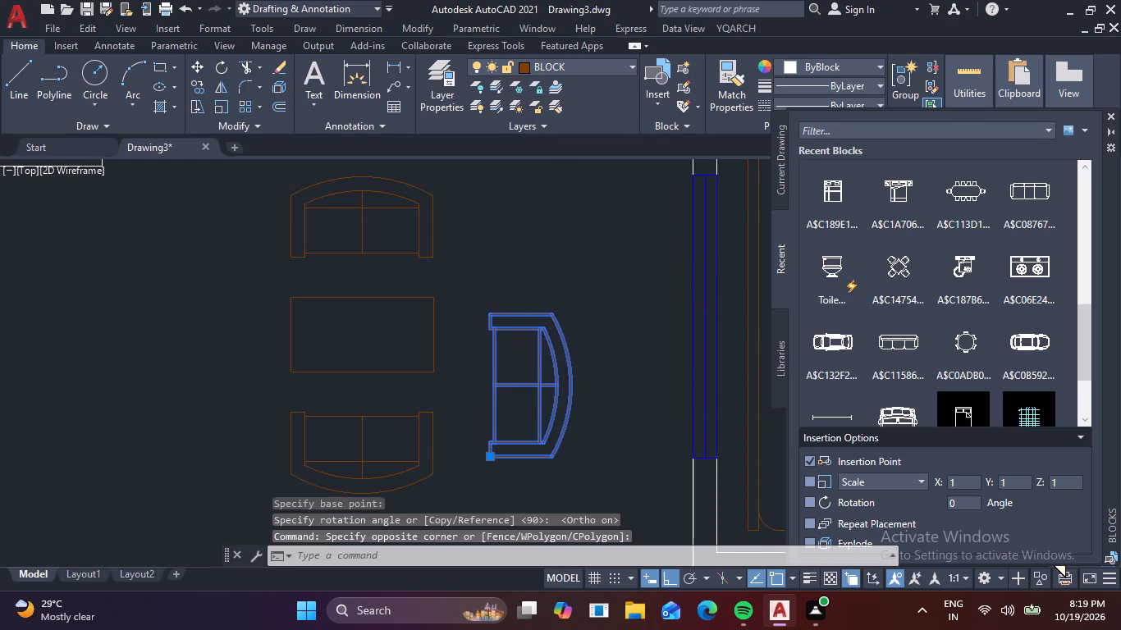
{"action": "left_click", "coordinate": [494, 382]}
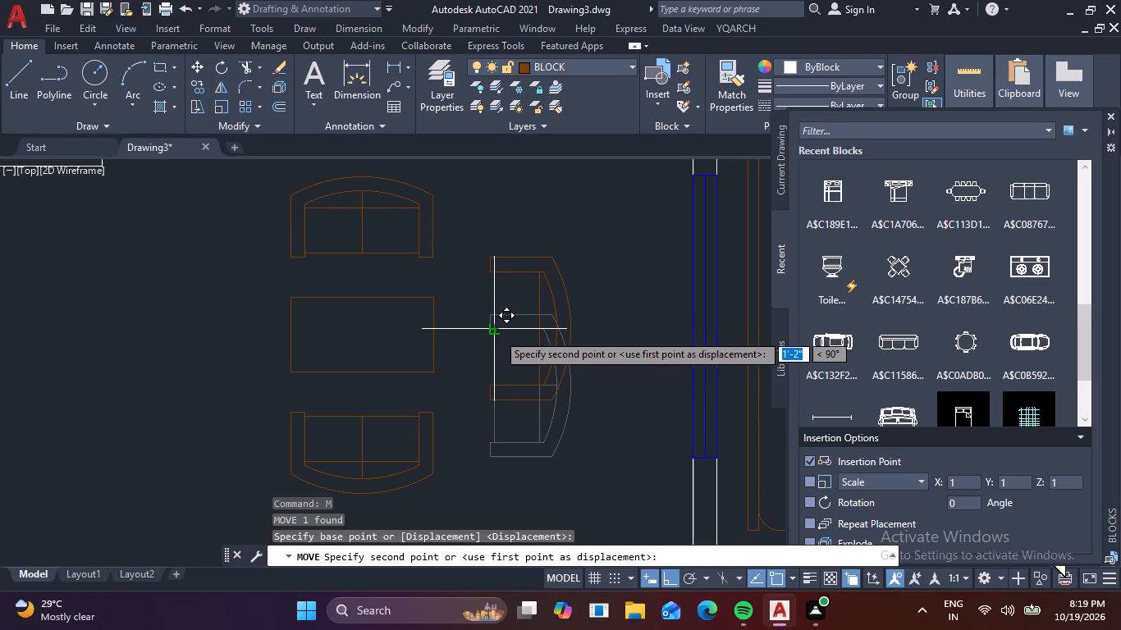
{"action": "left_click", "coordinate": [497, 333]}
Mirror the right-hand sofa across the table's vertical centreline, keeping the original sofa.
{"action": "left_click", "coordinate": [567, 377]}
{"action": "left_click", "coordinate": [516, 323]}
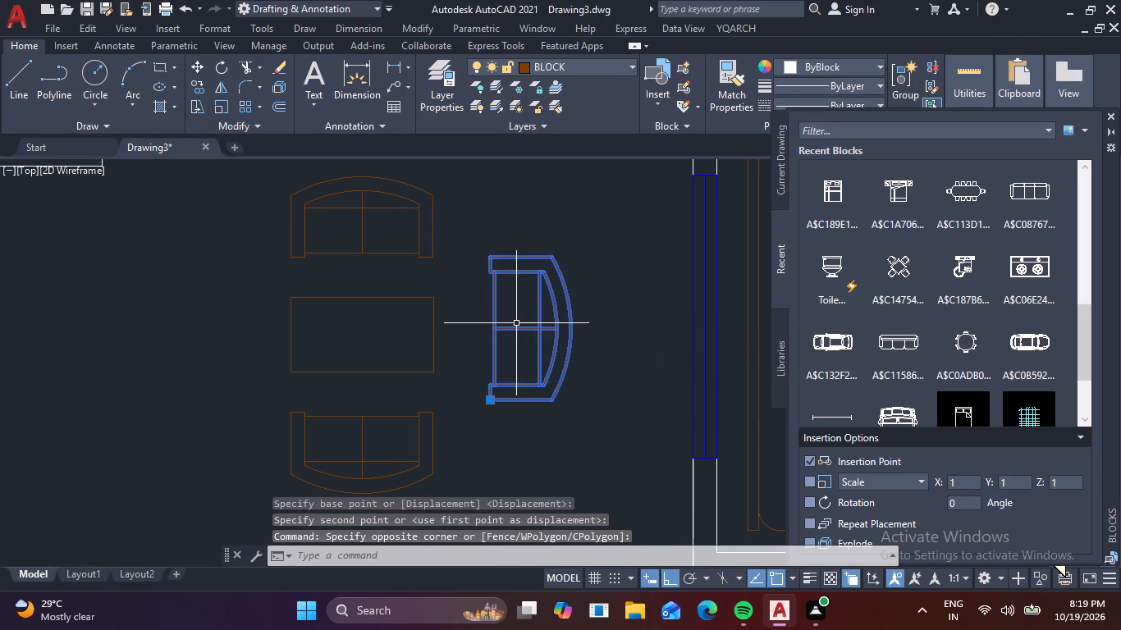
{"action": "type", "text": "MI"}
{"action": "key", "text": "space"}
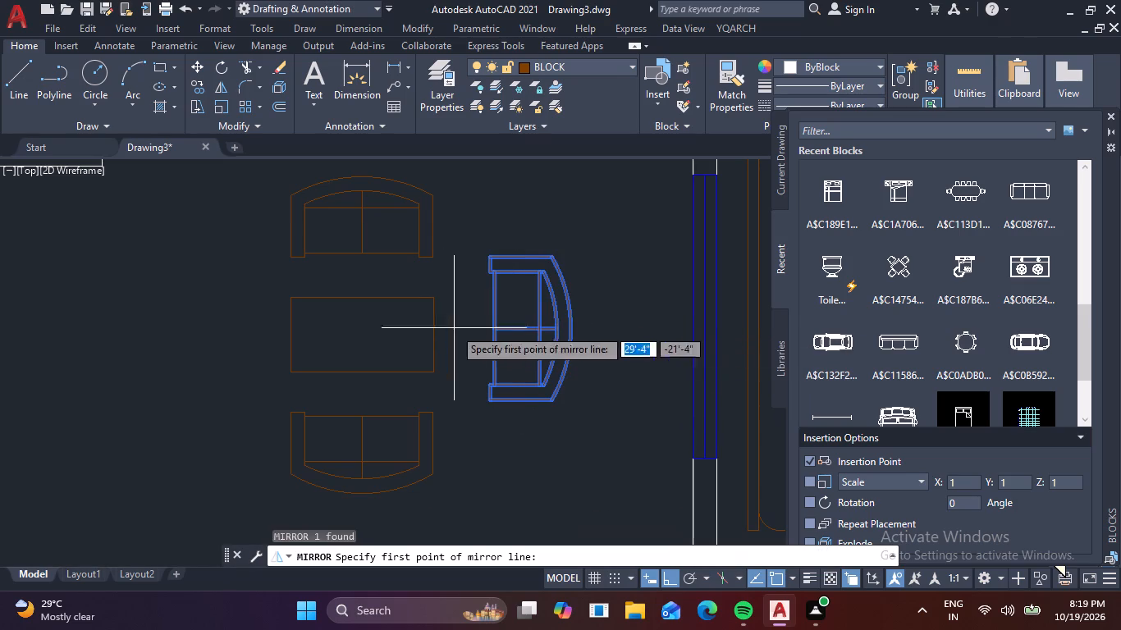
{"action": "left_click", "coordinate": [367, 299]}
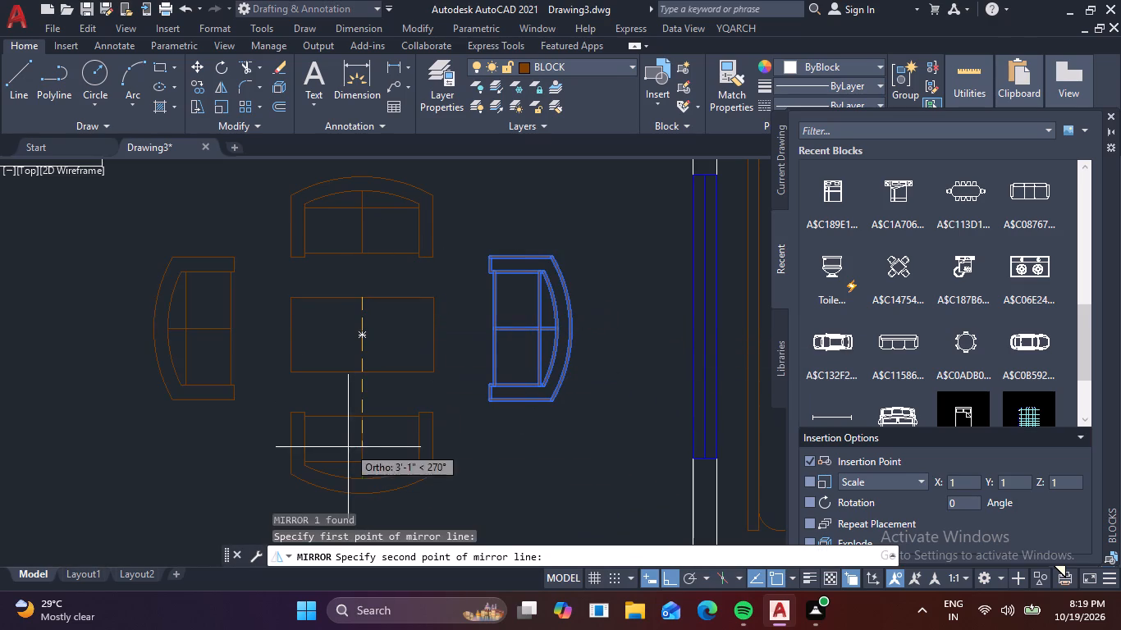
{"action": "left_click", "coordinate": [364, 515]}
{"action": "key", "text": "space"}
Insert the square table with four diagonal chairs, block A$C14754, in the open area below the lower-right bedroom.
{"action": "scroll", "coordinate": [363, 433], "scroll_direction": "down", "scroll_amount": 1}
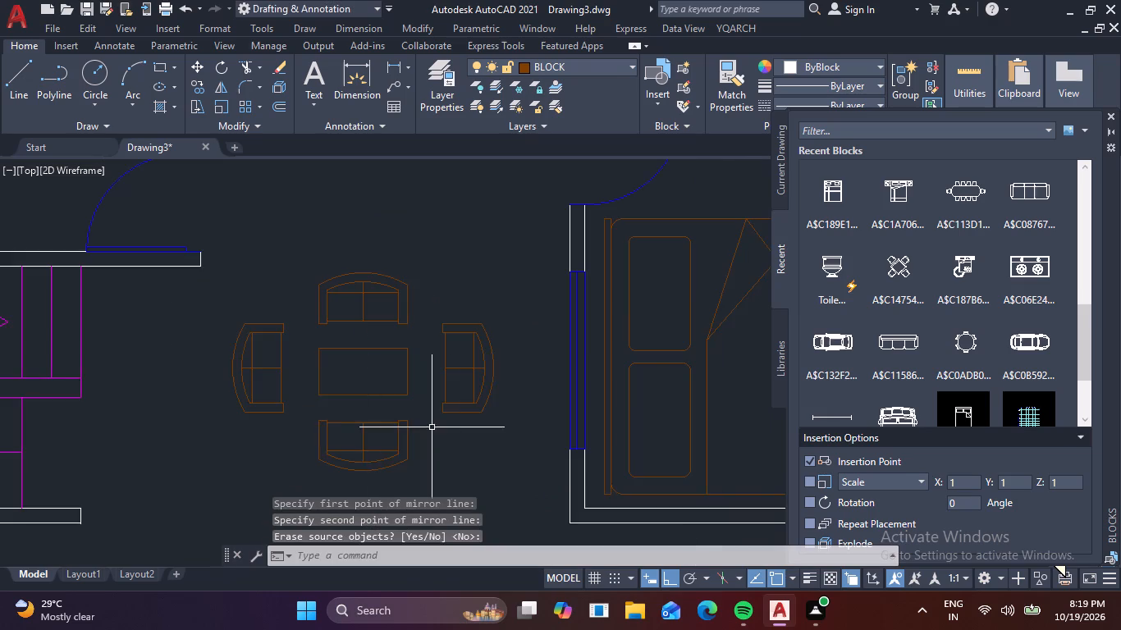
{"action": "scroll", "coordinate": [463, 422], "scroll_direction": "down", "scroll_amount": 2}
{"action": "middle_click_drag", "start_coordinate": [505, 462], "coordinate": [437, 358]}
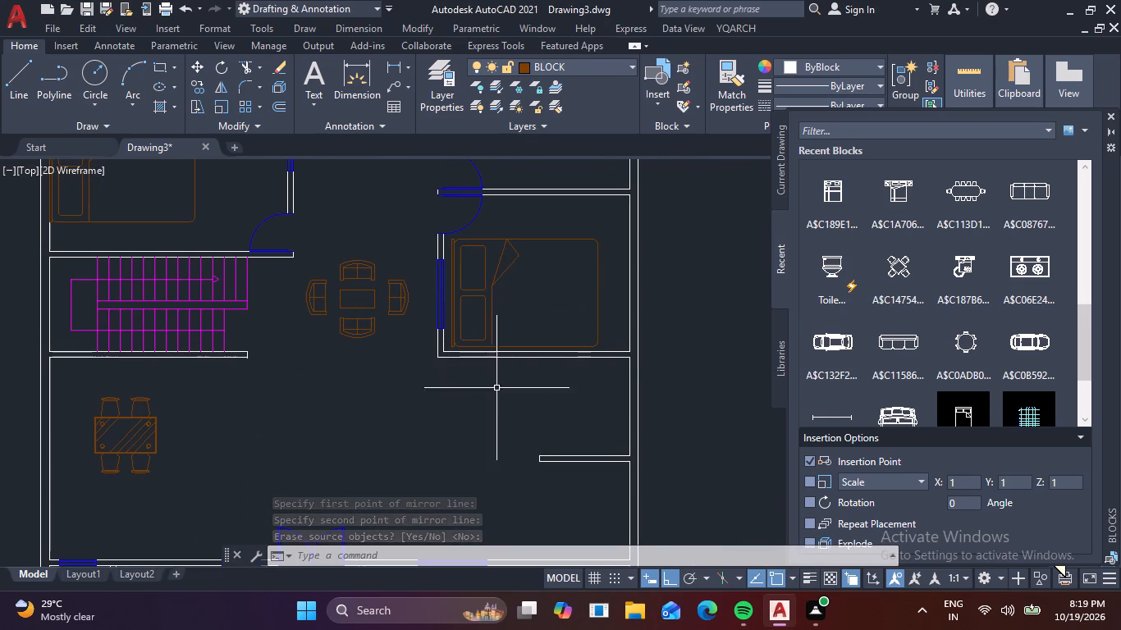
{"action": "left_click_drag", "start_coordinate": [898, 268], "coordinate": [511, 437]}
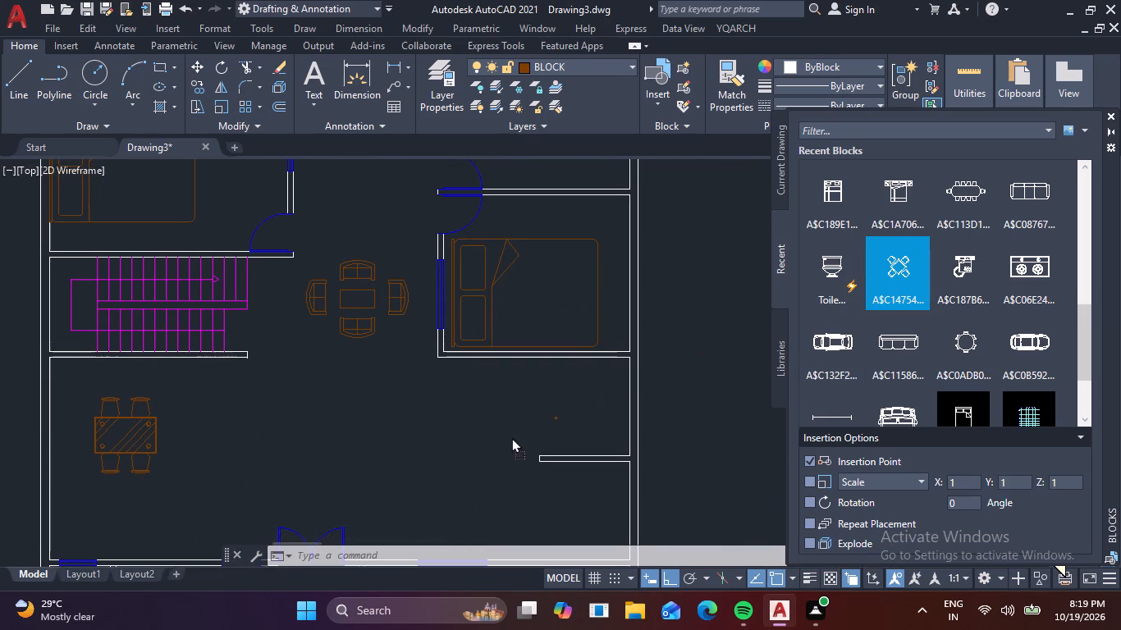
{"action": "left_click_drag", "start_coordinate": [511, 437], "coordinate": [464, 457]}
Scale up the newly inserted four-chair table block freehand.
{"action": "left_click_drag", "start_coordinate": [483, 466], "coordinate": [474, 459]}
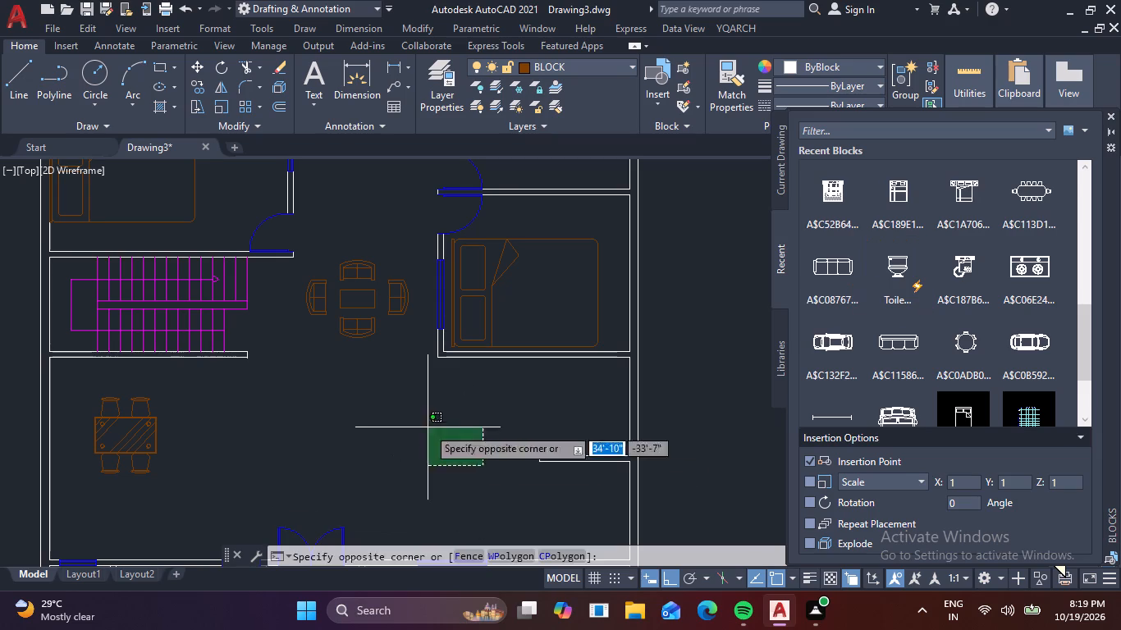
{"action": "left_click", "coordinate": [425, 426]}
{"action": "type", "text": "SC"}
{"action": "key", "text": "space"}
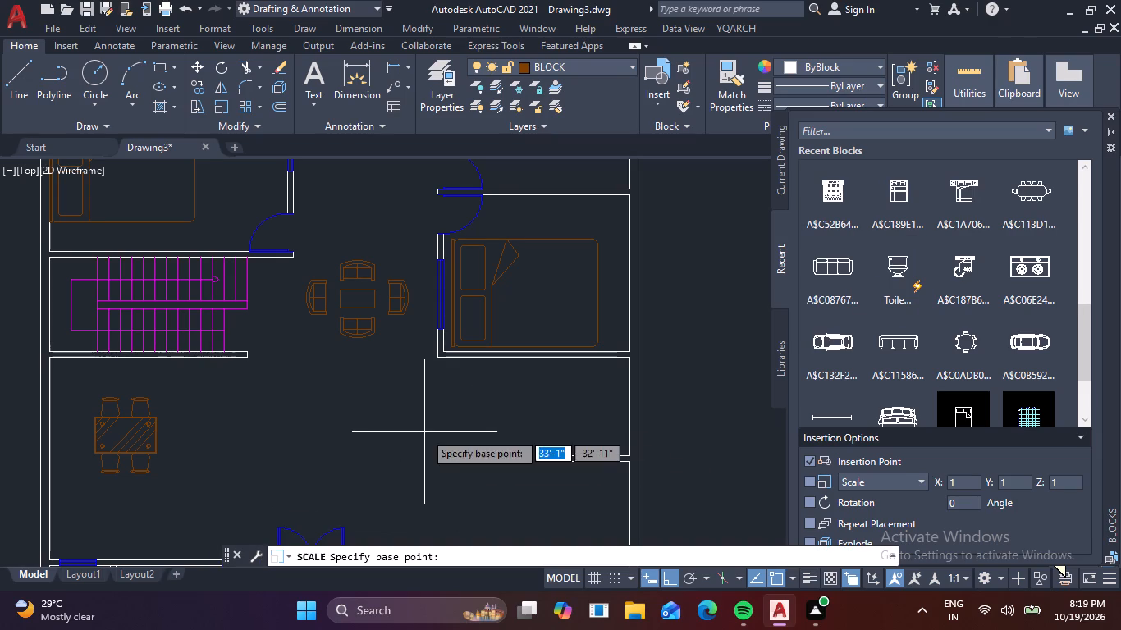
{"action": "middle_click_drag", "start_coordinate": [464, 479], "coordinate": [465, 420]}
{"action": "scroll", "coordinate": [469, 391], "scroll_direction": "up", "scroll_amount": 2}
{"action": "left_click", "coordinate": [450, 405]}
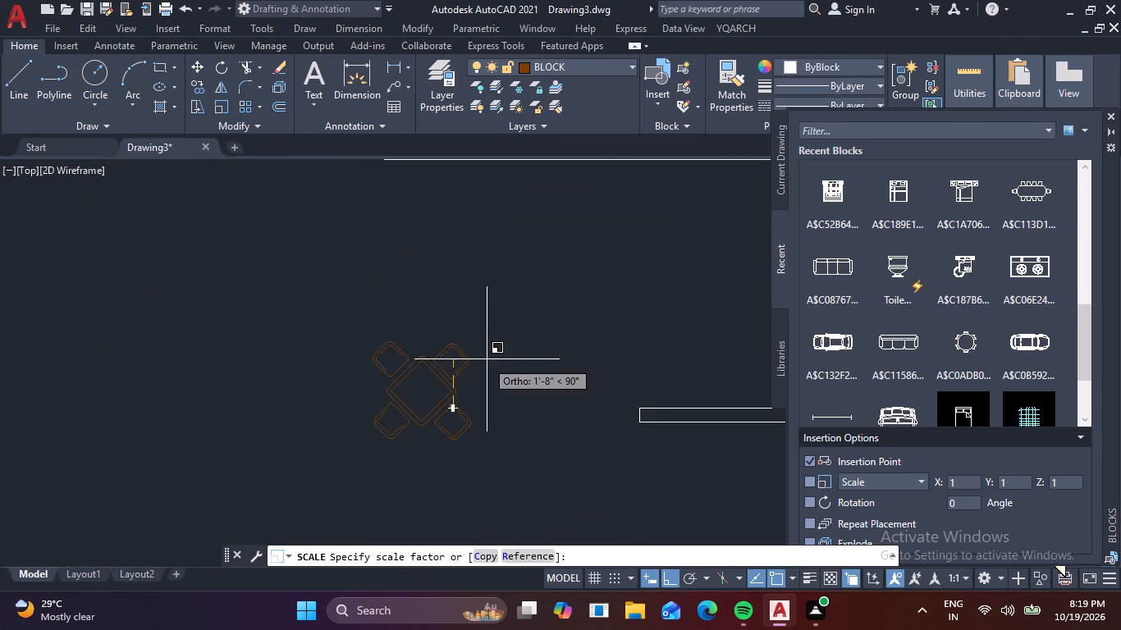
{"action": "scroll", "coordinate": [487, 358], "scroll_direction": "down", "scroll_amount": 1}
{"action": "left_click", "coordinate": [498, 343]}
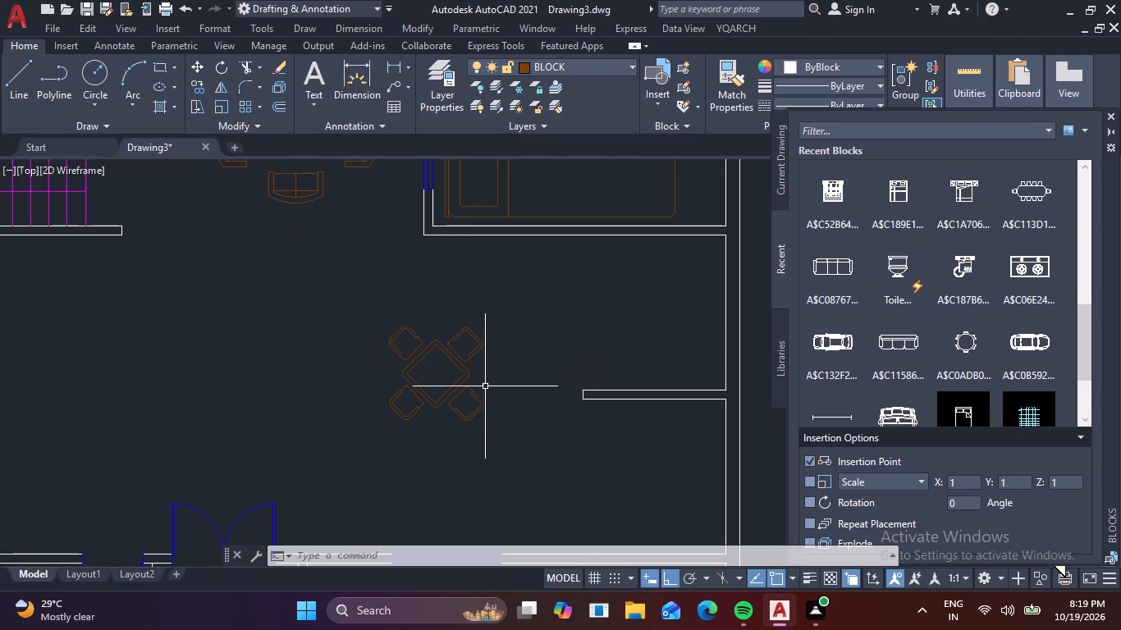
Move the four-chair table about 5'-4" straight down, towards the front window above the parked car.
{"action": "left_click", "coordinate": [485, 386]}
{"action": "left_click", "coordinate": [430, 345]}
{"action": "scroll", "coordinate": [526, 389], "scroll_direction": "down", "scroll_amount": 2}
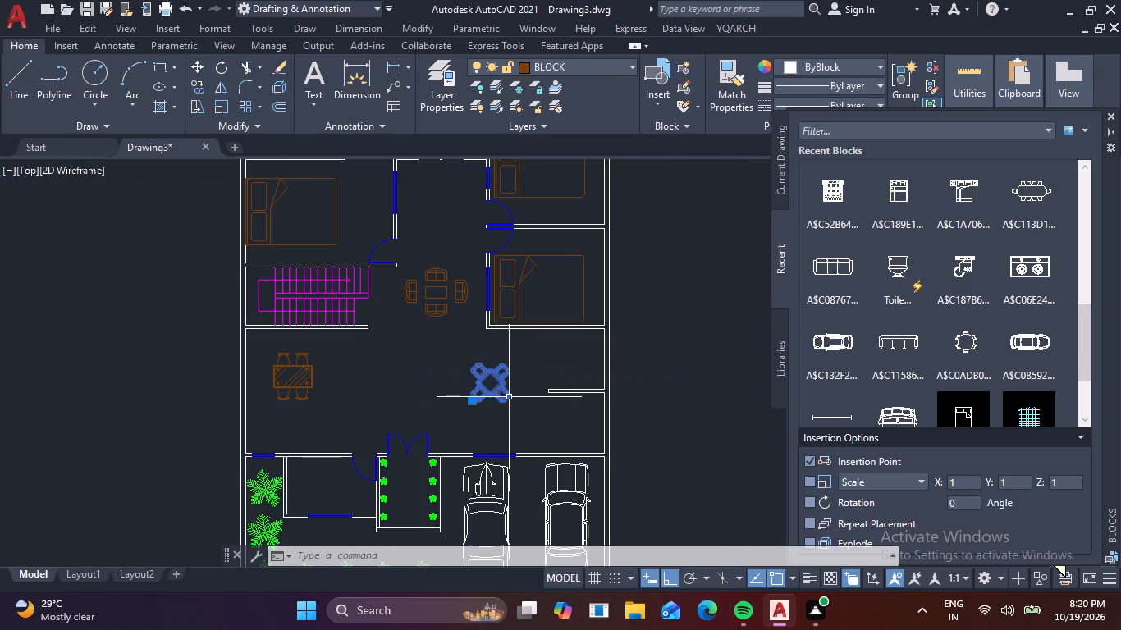
{"action": "key", "text": "m"}
{"action": "key", "text": "space"}
{"action": "left_click", "coordinate": [476, 380]}
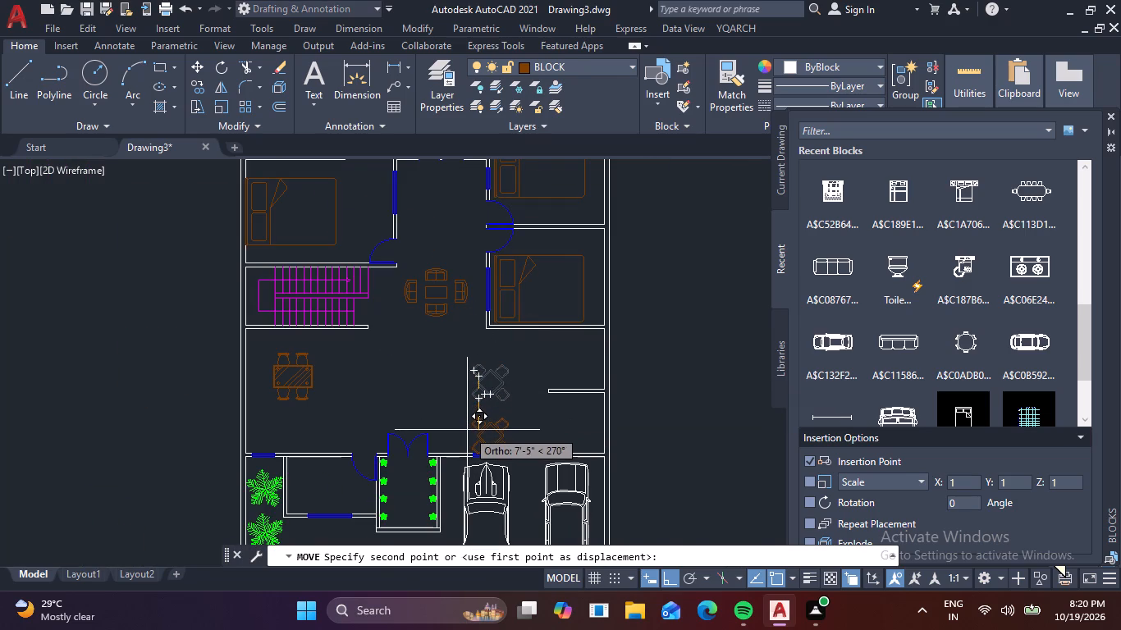
{"action": "scroll", "coordinate": [467, 422], "scroll_direction": "up", "scroll_amount": 2}
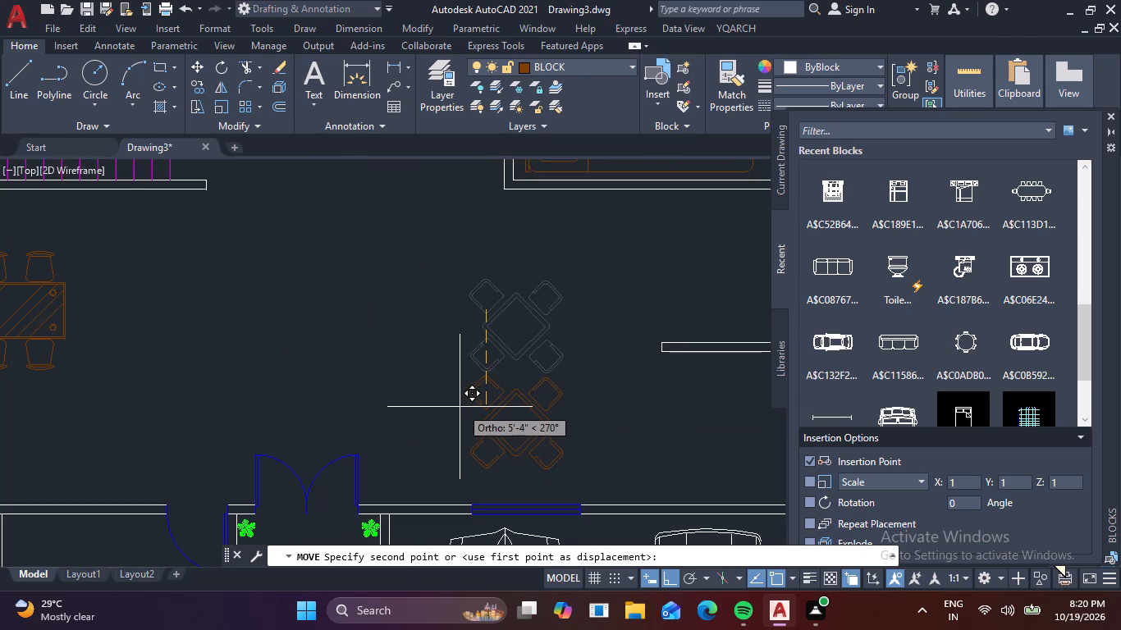
{"action": "left_click", "coordinate": [460, 407]}
Draw the L-shaped counter edge in the small front room: about 5'-10" down from the upper wall, across to the right wall.
{"action": "scroll", "coordinate": [582, 386], "scroll_direction": "down", "scroll_amount": 2}
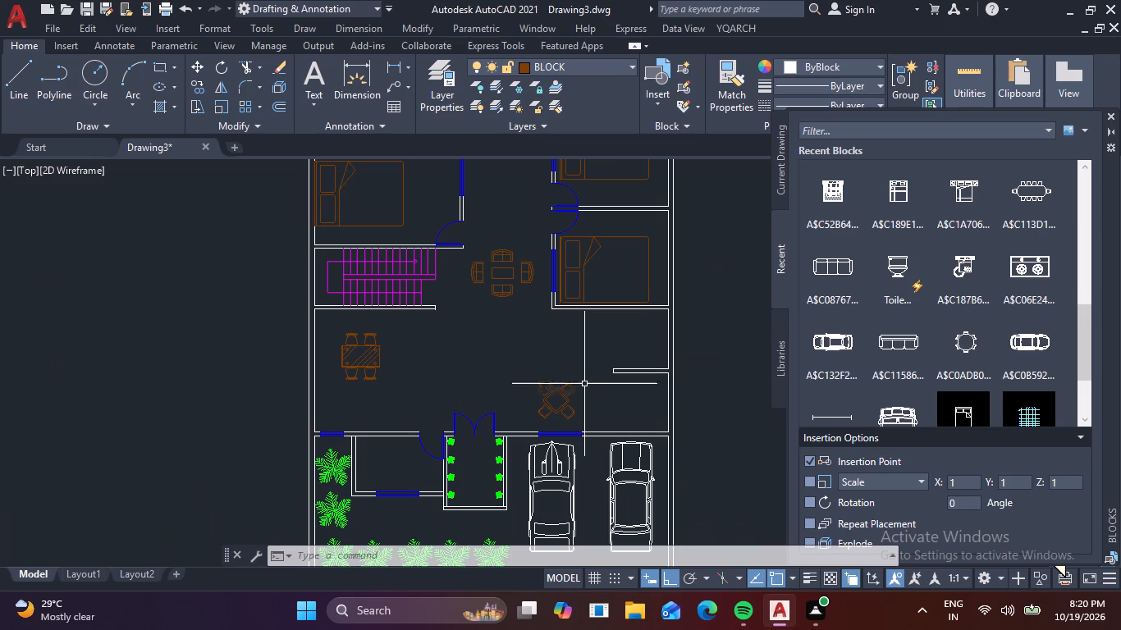
{"action": "middle_click_drag", "start_coordinate": [432, 372], "coordinate": [421, 460]}
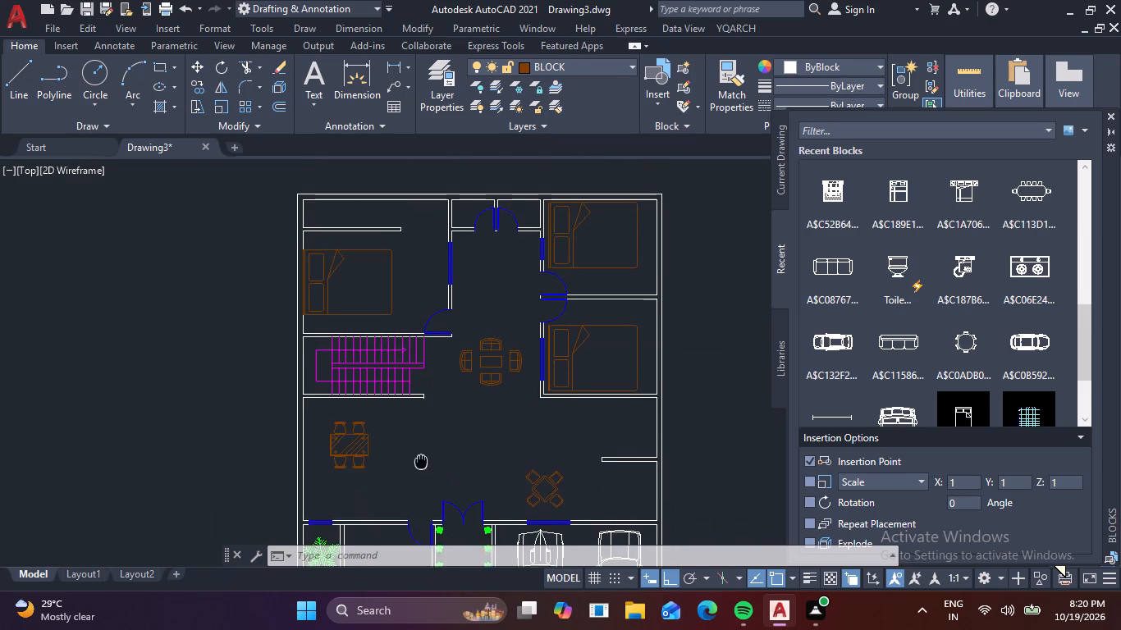
{"action": "middle_click_drag", "start_coordinate": [421, 460], "coordinate": [421, 471]}
{"action": "middle_click_drag", "start_coordinate": [421, 476], "coordinate": [422, 484]}
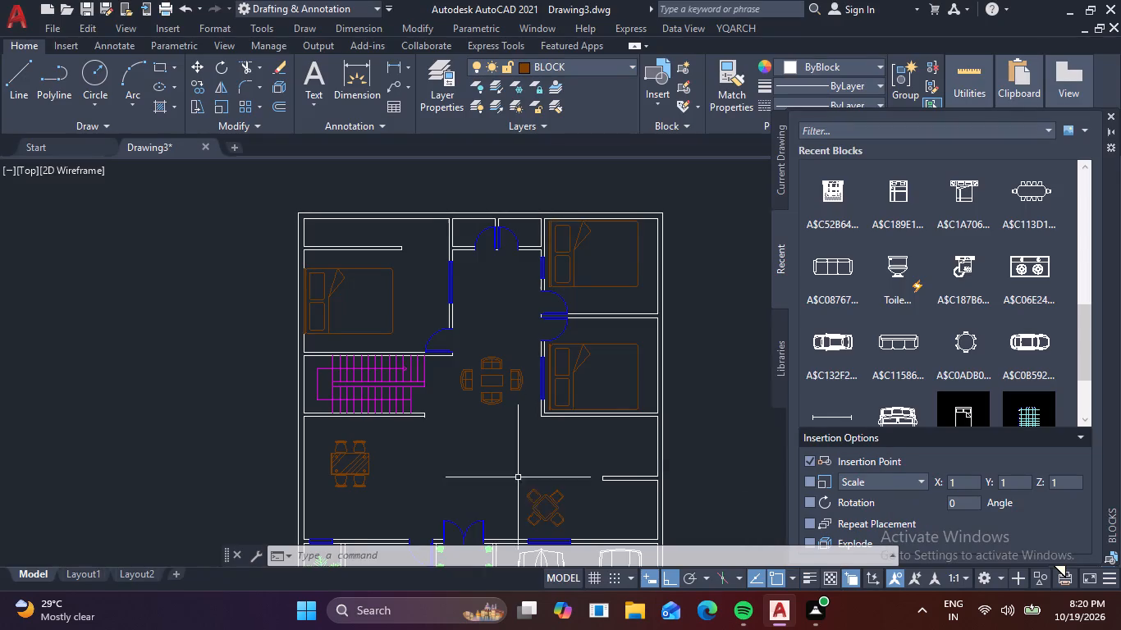
{"action": "middle_click_drag", "start_coordinate": [472, 506], "coordinate": [554, 336]}
{"action": "scroll", "coordinate": [449, 432], "scroll_direction": "up", "scroll_amount": 1}
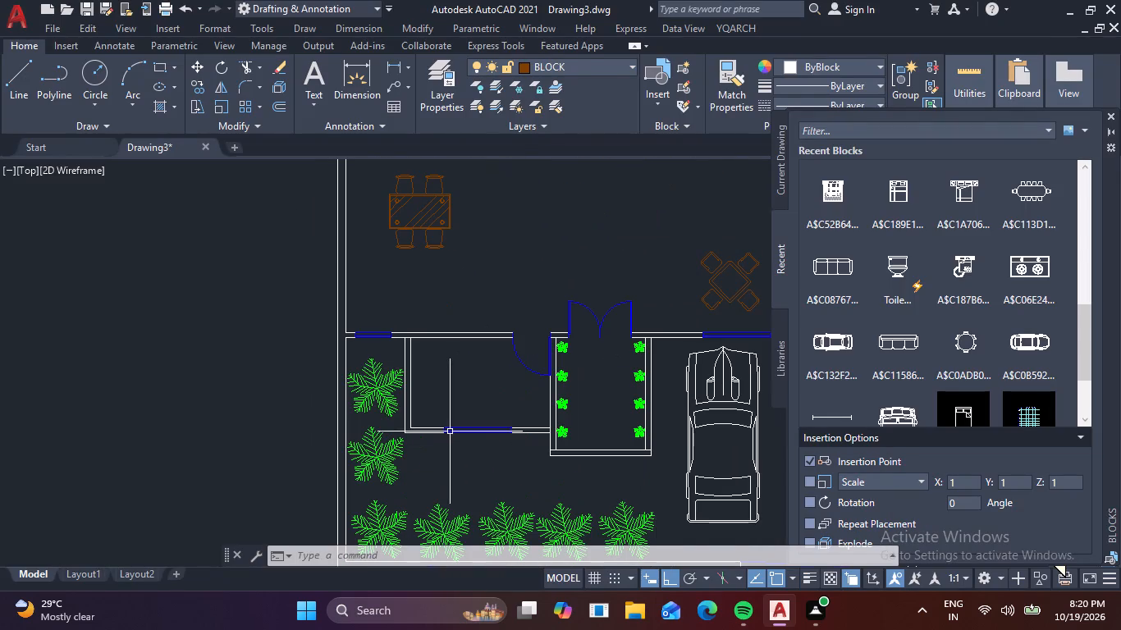
{"action": "key", "text": "l"}
{"action": "key", "text": "space"}
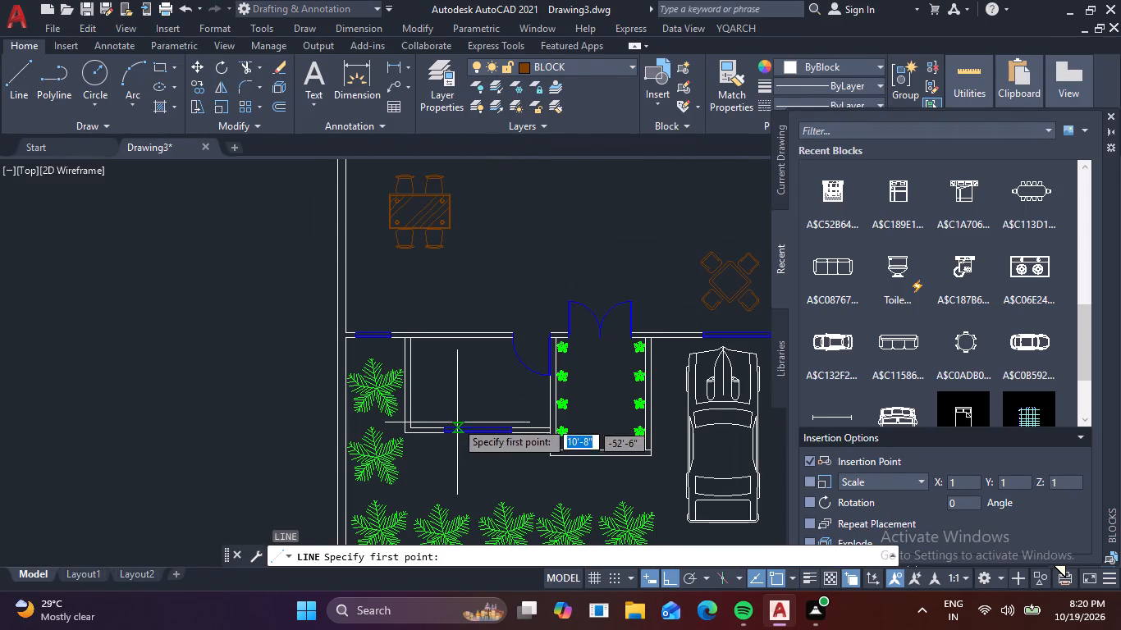
{"action": "scroll", "coordinate": [429, 351], "scroll_direction": "up", "scroll_amount": 1}
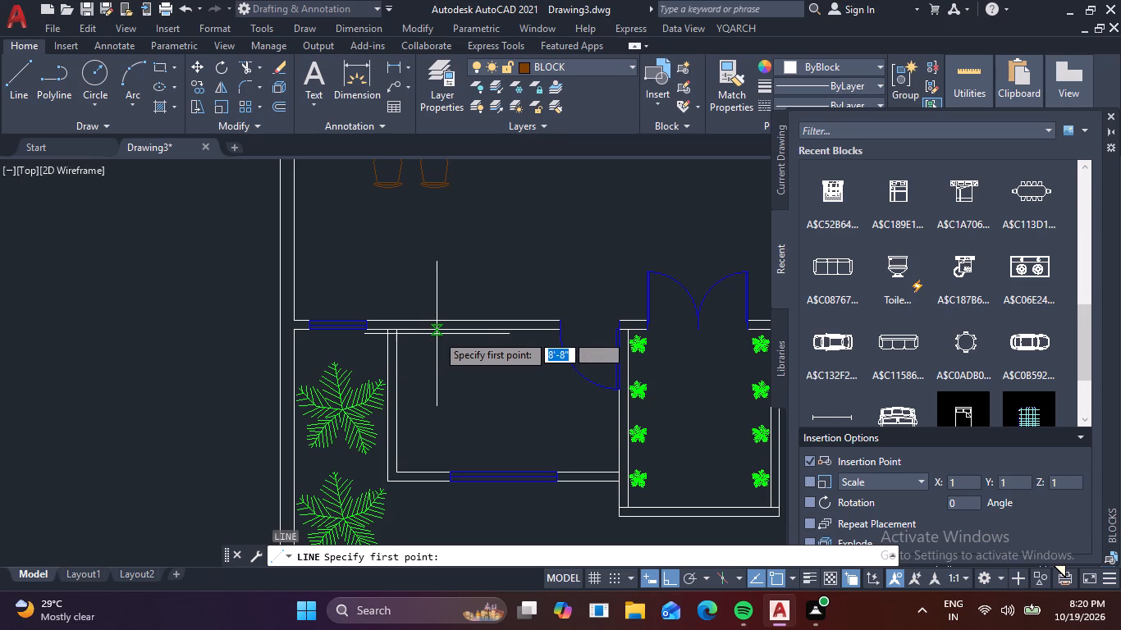
{"action": "left_click", "coordinate": [437, 333]}
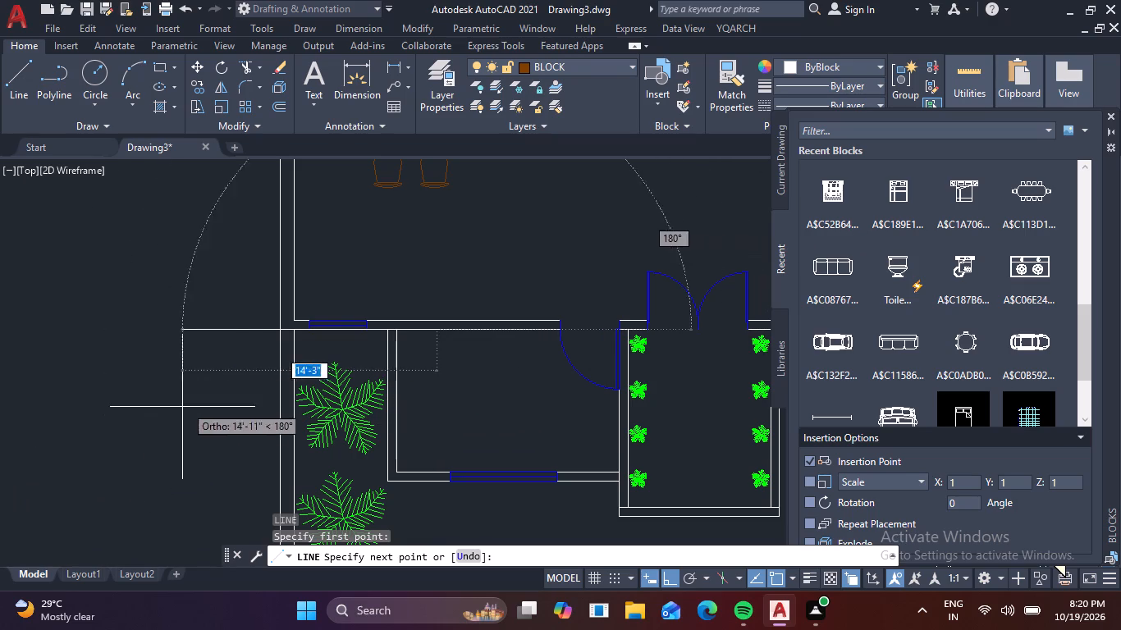
{"action": "scroll", "coordinate": [445, 438], "scroll_direction": "up", "scroll_amount": 1}
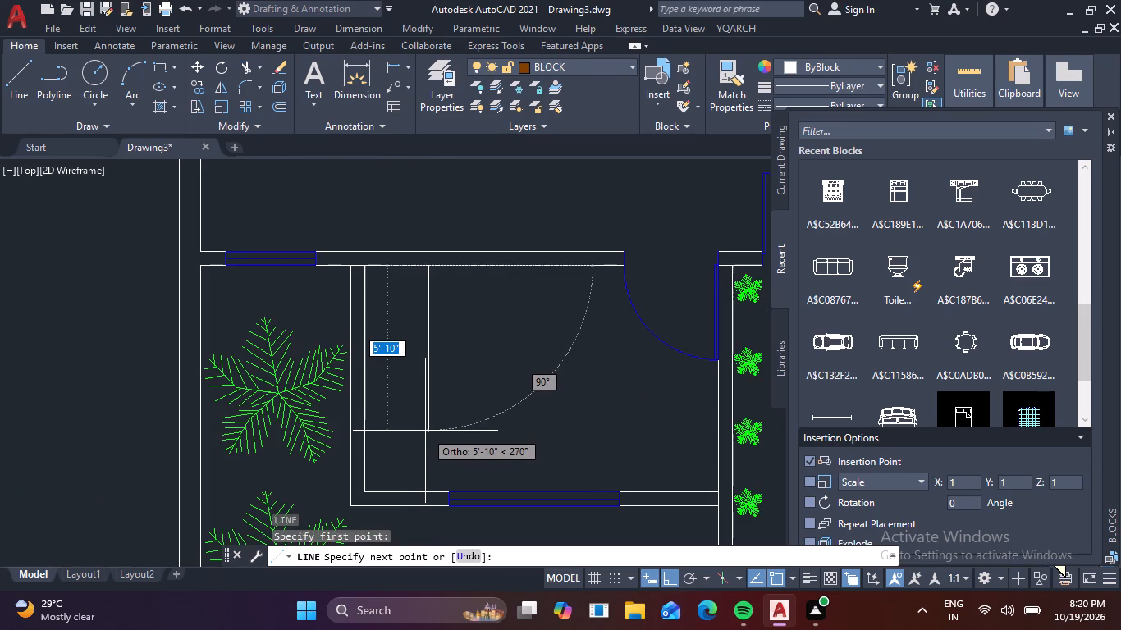
{"action": "left_click", "coordinate": [425, 431]}
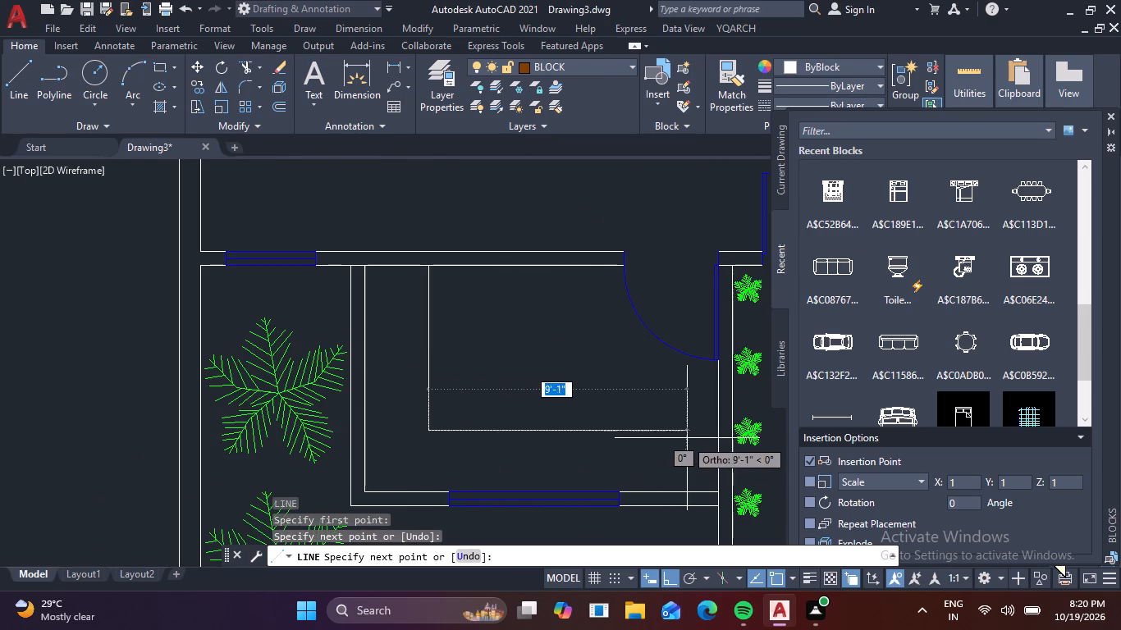
{"action": "left_click", "coordinate": [717, 428]}
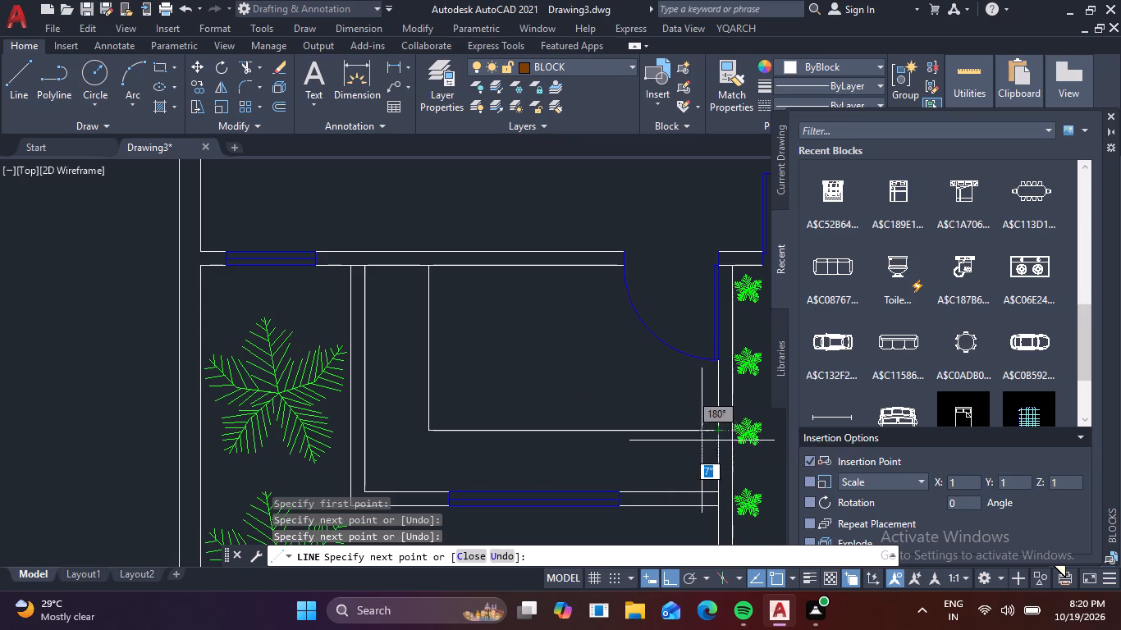
{"action": "key", "text": "Escape"}
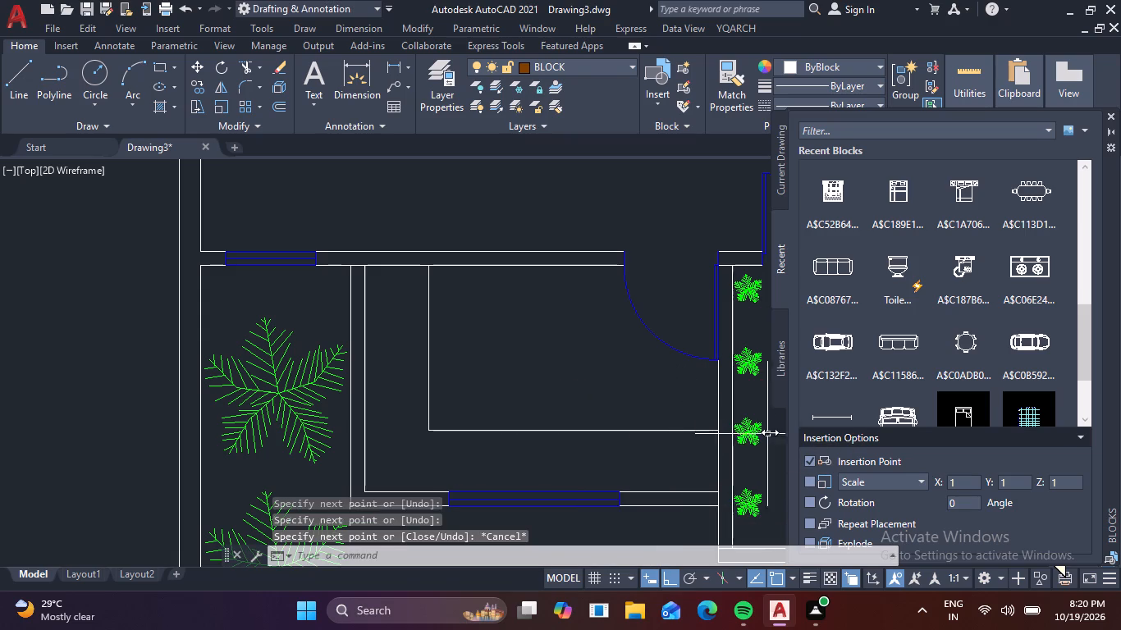
Insert the two-burner stove block A$C475E21CF inside the small front kitchen.
{"action": "scroll", "coordinate": [873, 345], "scroll_direction": "up", "scroll_amount": 8}
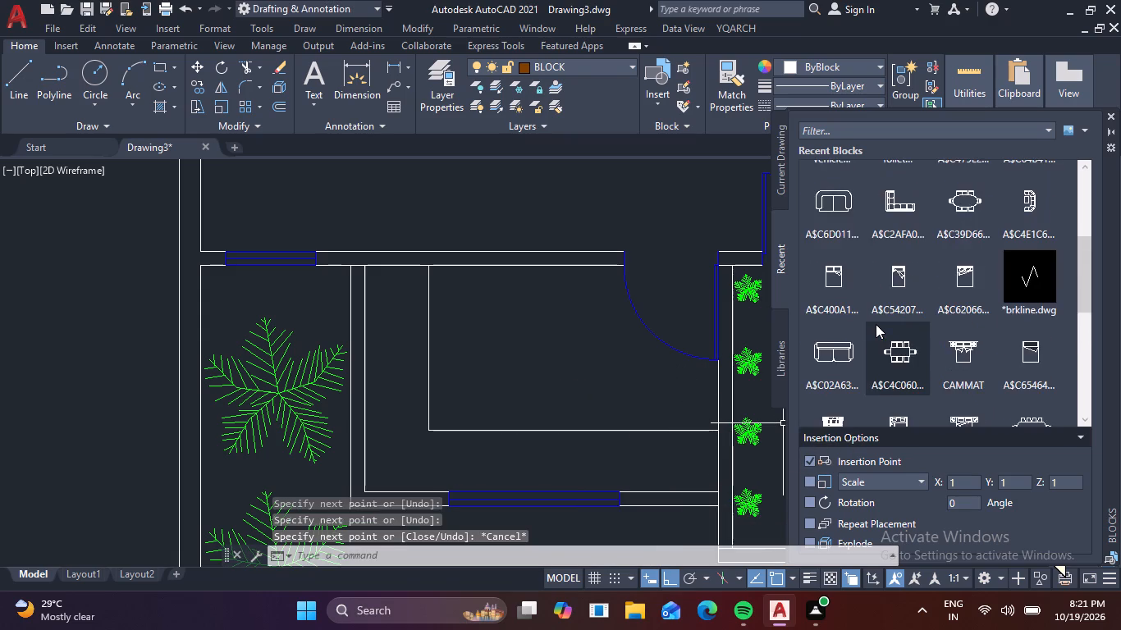
{"action": "scroll", "coordinate": [876, 324], "scroll_direction": "up", "scroll_amount": 8}
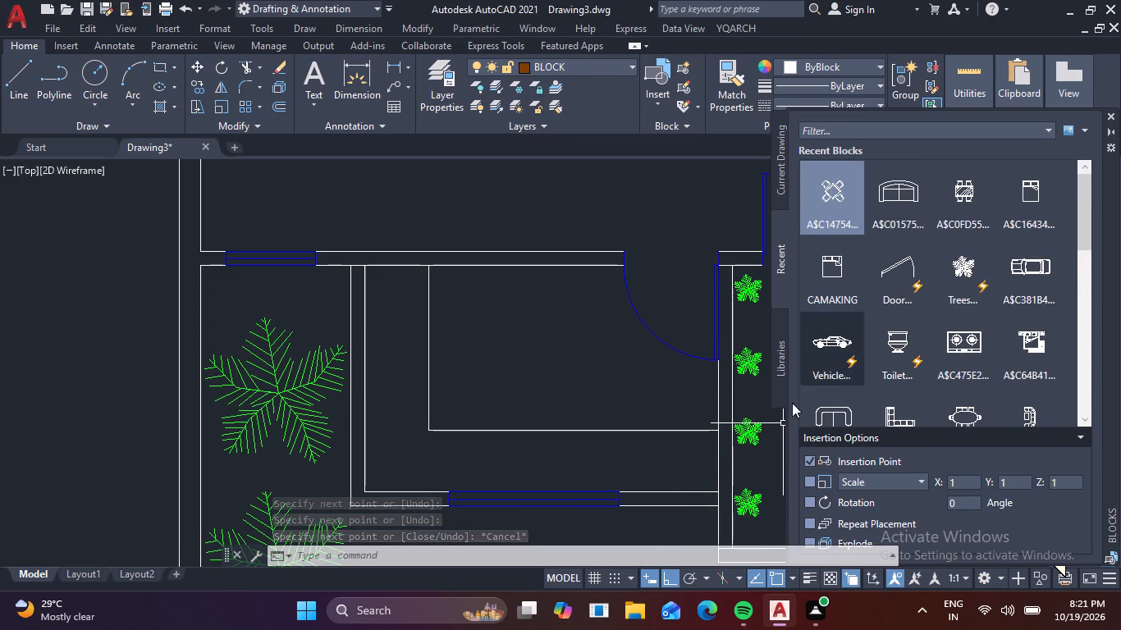
{"action": "left_click_drag", "start_coordinate": [976, 327], "coordinate": [961, 354]}
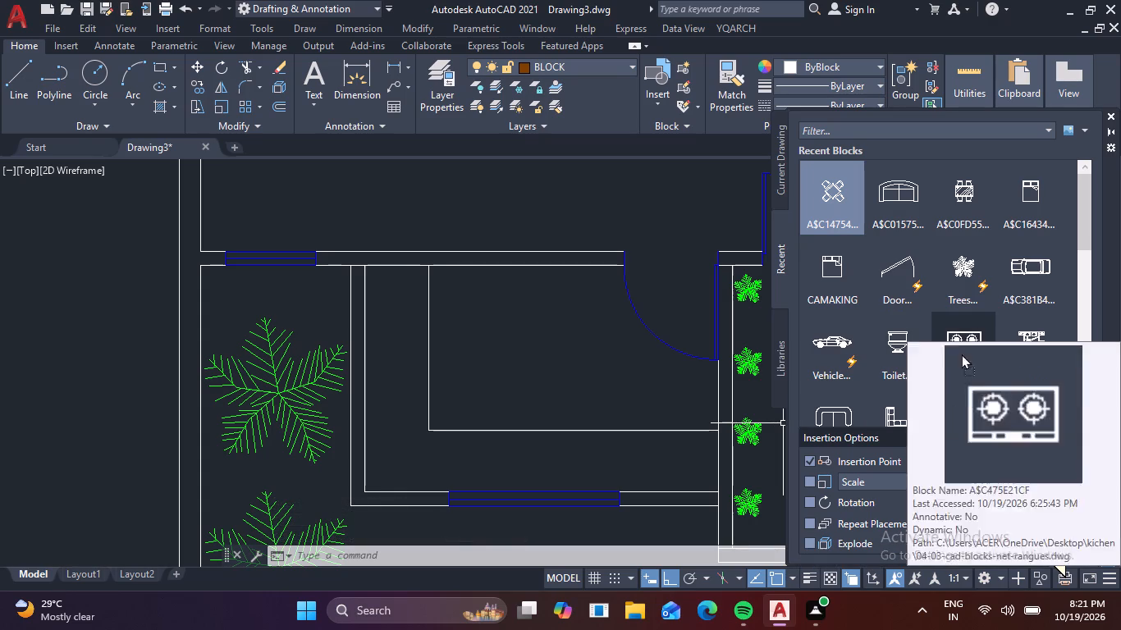
{"action": "left_click_drag", "start_coordinate": [961, 354], "coordinate": [553, 399]}
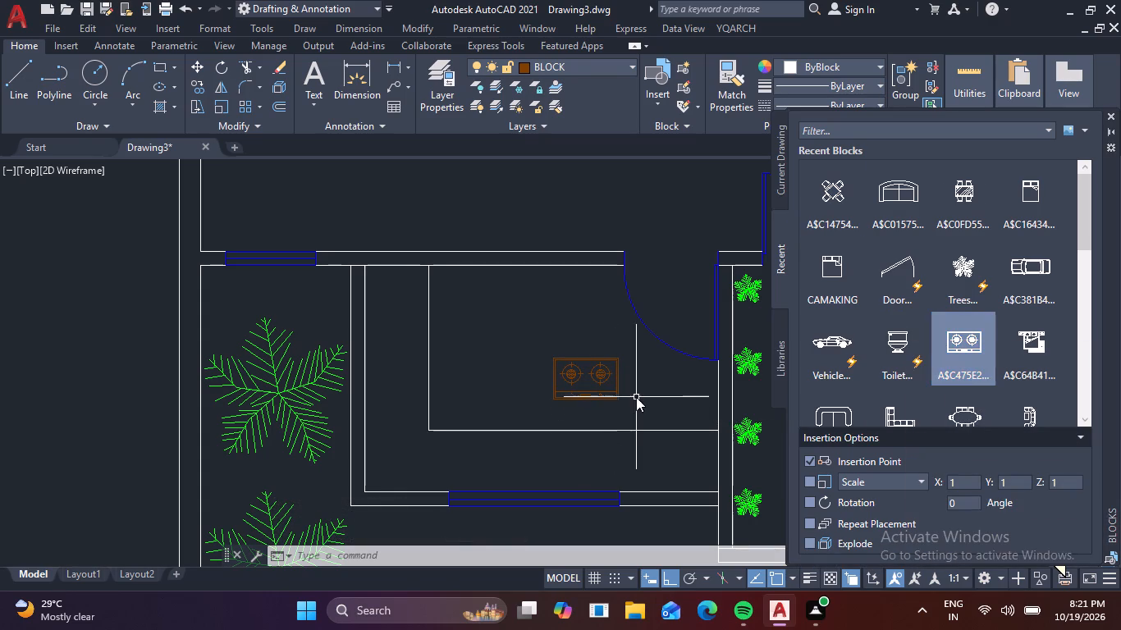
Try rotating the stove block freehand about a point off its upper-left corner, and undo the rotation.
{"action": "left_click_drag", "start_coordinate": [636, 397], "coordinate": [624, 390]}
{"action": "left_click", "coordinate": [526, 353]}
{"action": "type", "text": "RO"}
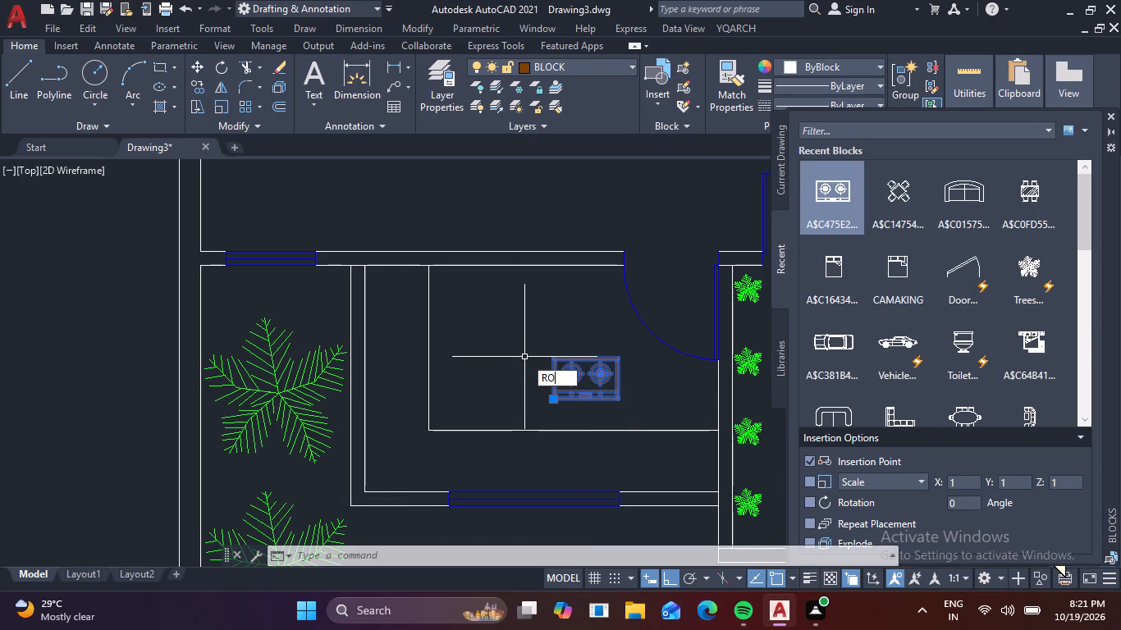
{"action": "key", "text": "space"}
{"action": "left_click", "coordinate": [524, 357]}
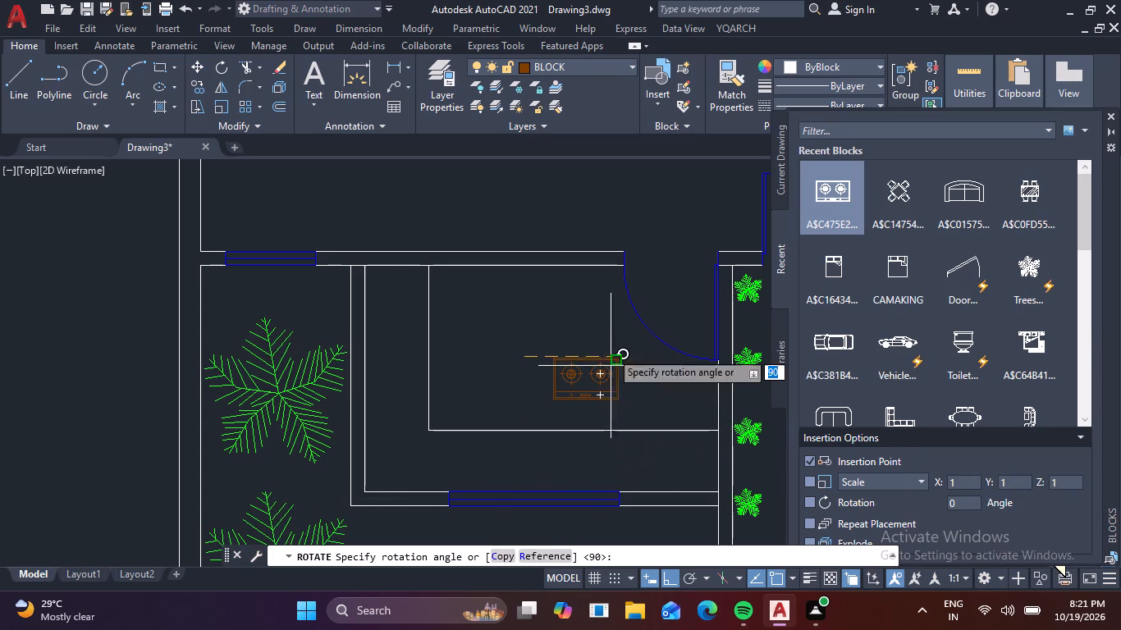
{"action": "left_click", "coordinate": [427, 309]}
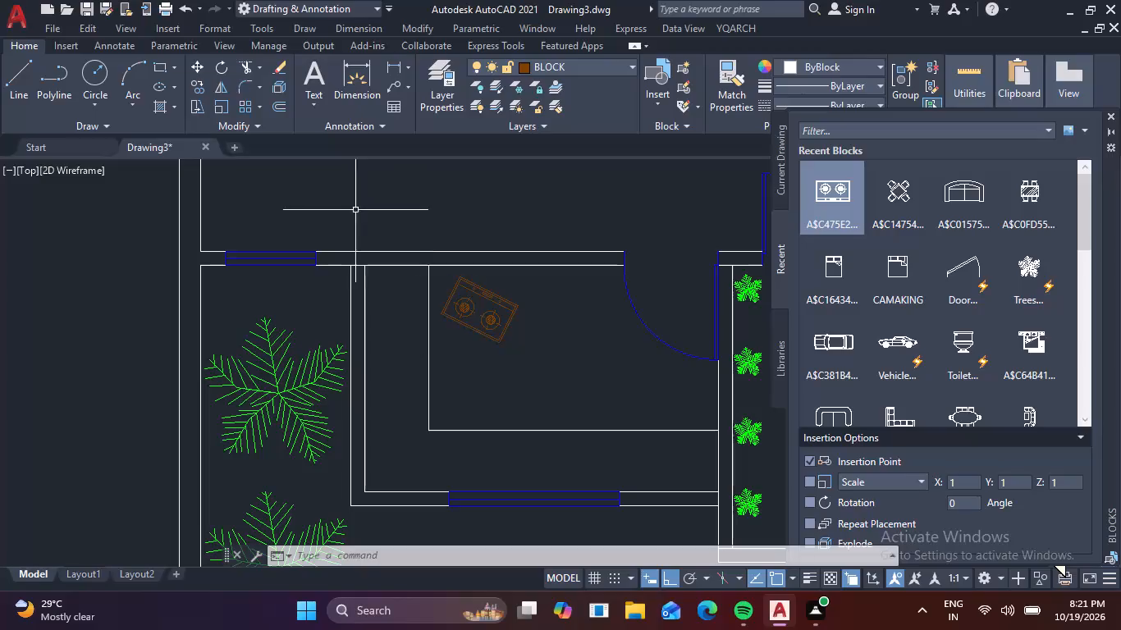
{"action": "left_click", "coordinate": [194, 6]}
Rotate the stove block 180° about a point near its upper-left corner.
{"action": "left_click_drag", "start_coordinate": [627, 427], "coordinate": [616, 407]}
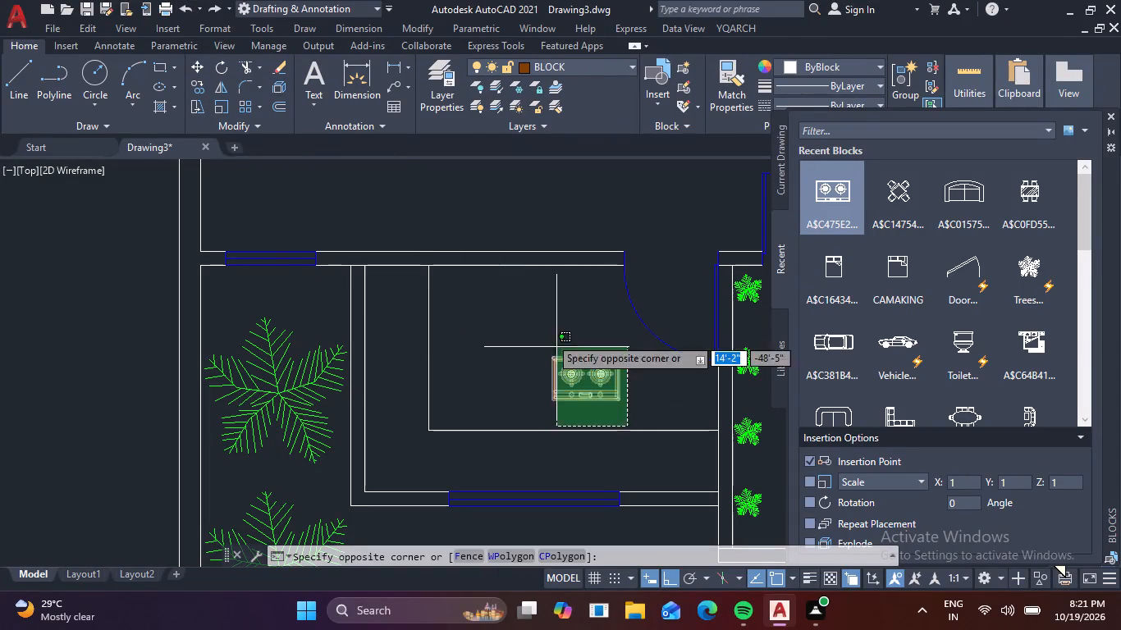
{"action": "left_click", "coordinate": [547, 332]}
{"action": "key", "text": "r"}
{"action": "type", "text": "O"}
{"action": "key", "text": "space"}
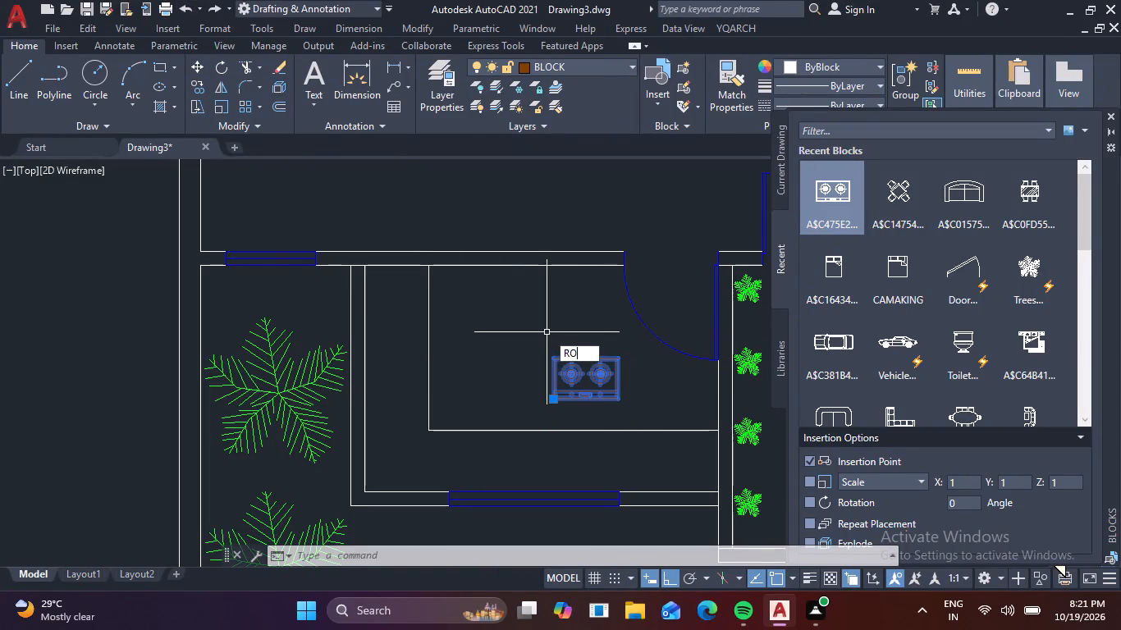
{"action": "left_click", "coordinate": [564, 361]}
{"action": "left_click", "coordinate": [410, 400]}
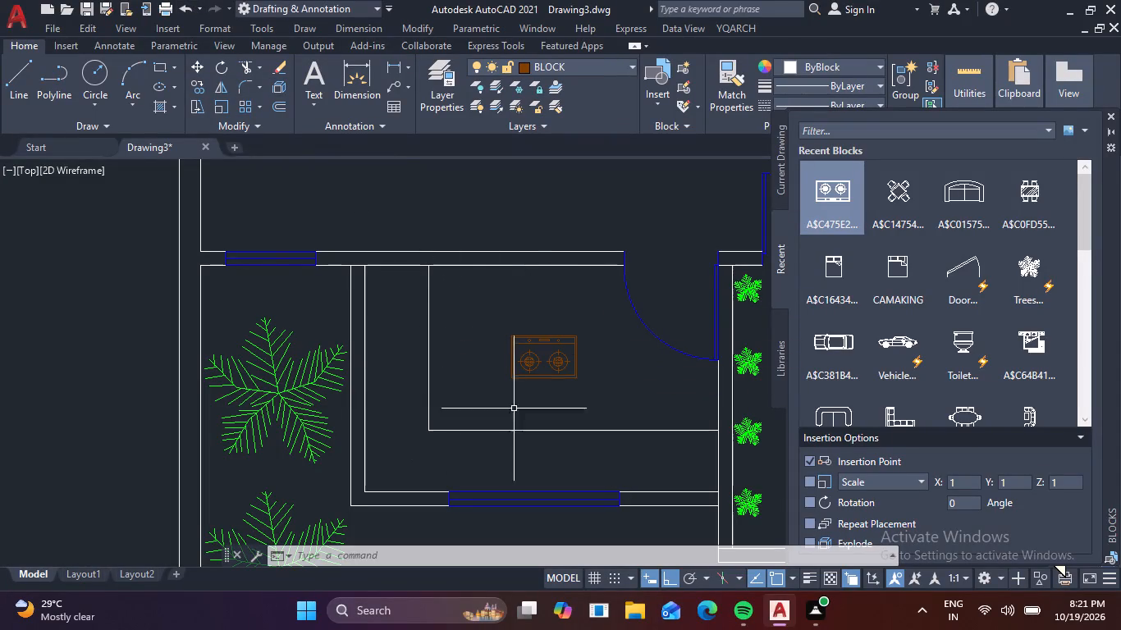
Turn Ortho off and move the stove by its bottom-edge midpoint onto the lower counter, near the left end of the kitchen window.
{"action": "left_click_drag", "start_coordinate": [623, 401], "coordinate": [610, 390]}
{"action": "left_click", "coordinate": [429, 270]}
{"action": "type", "text": "M"}
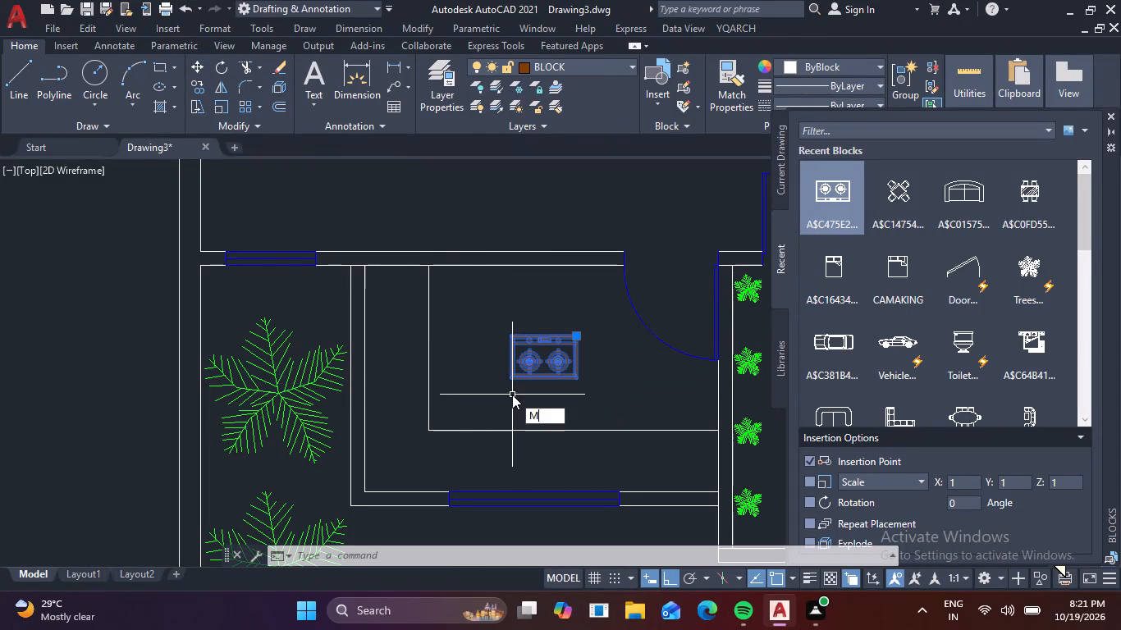
{"action": "key", "text": "space"}
{"action": "scroll", "coordinate": [538, 365], "scroll_direction": "up", "scroll_amount": 1}
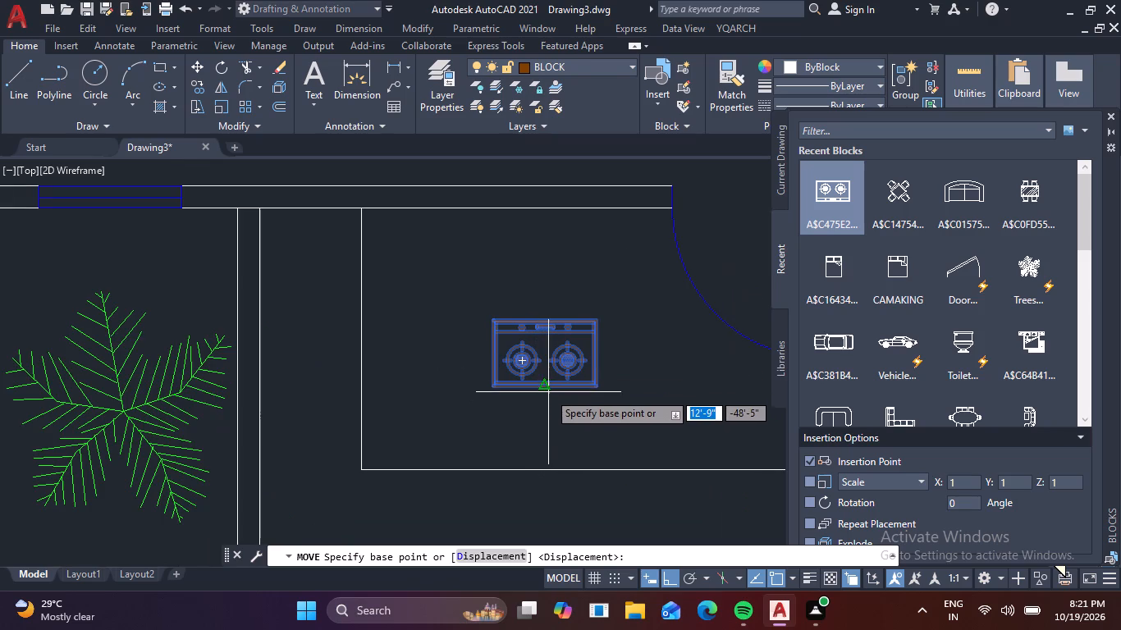
{"action": "left_click", "coordinate": [542, 385]}
{"action": "scroll", "coordinate": [542, 429], "scroll_direction": "down", "scroll_amount": 1}
{"action": "middle_click_drag", "start_coordinate": [546, 443], "coordinate": [444, 390]}
{"action": "key", "text": "F8"}
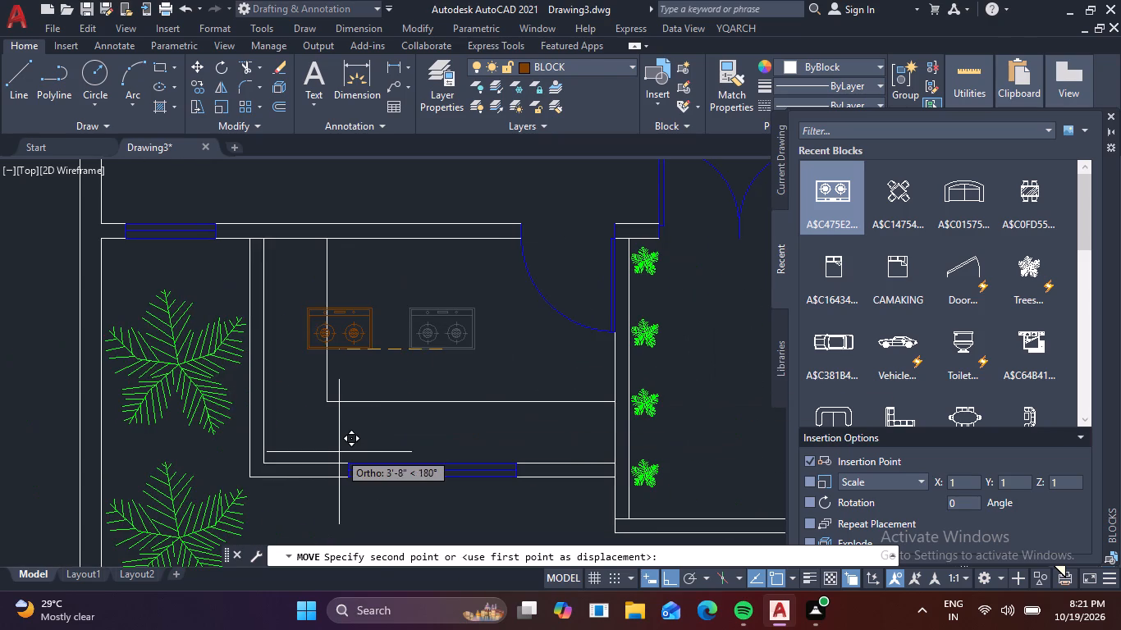
{"action": "scroll", "coordinate": [337, 451], "scroll_direction": "up", "scroll_amount": 1}
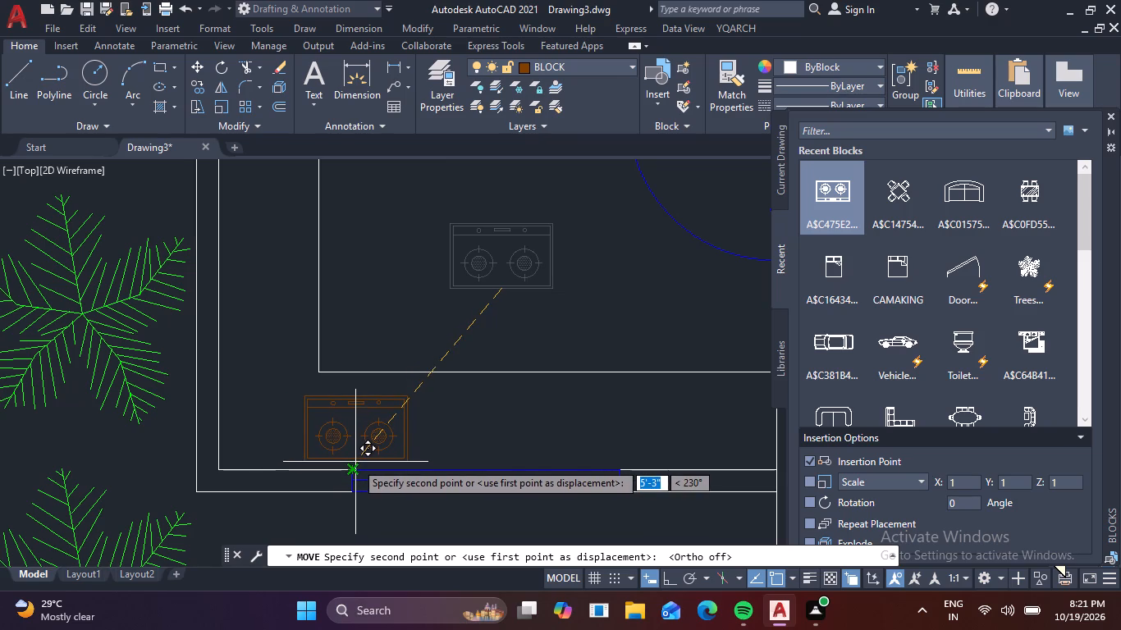
{"action": "left_click", "coordinate": [379, 457]}
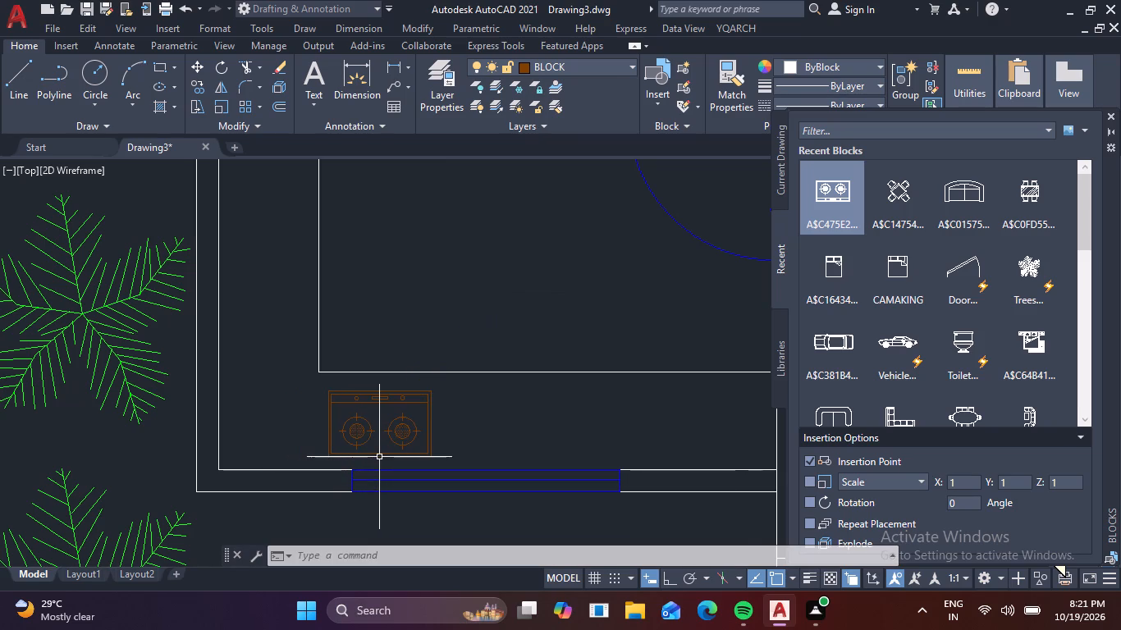
Insert the dynamic Toilet block in the empty area outside the house, left of the staircase.
{"action": "scroll", "coordinate": [380, 456], "scroll_direction": "down", "scroll_amount": 2}
{"action": "scroll", "coordinate": [466, 420], "scroll_direction": "down", "scroll_amount": 1}
{"action": "middle_click_drag", "start_coordinate": [502, 402], "coordinate": [460, 410]}
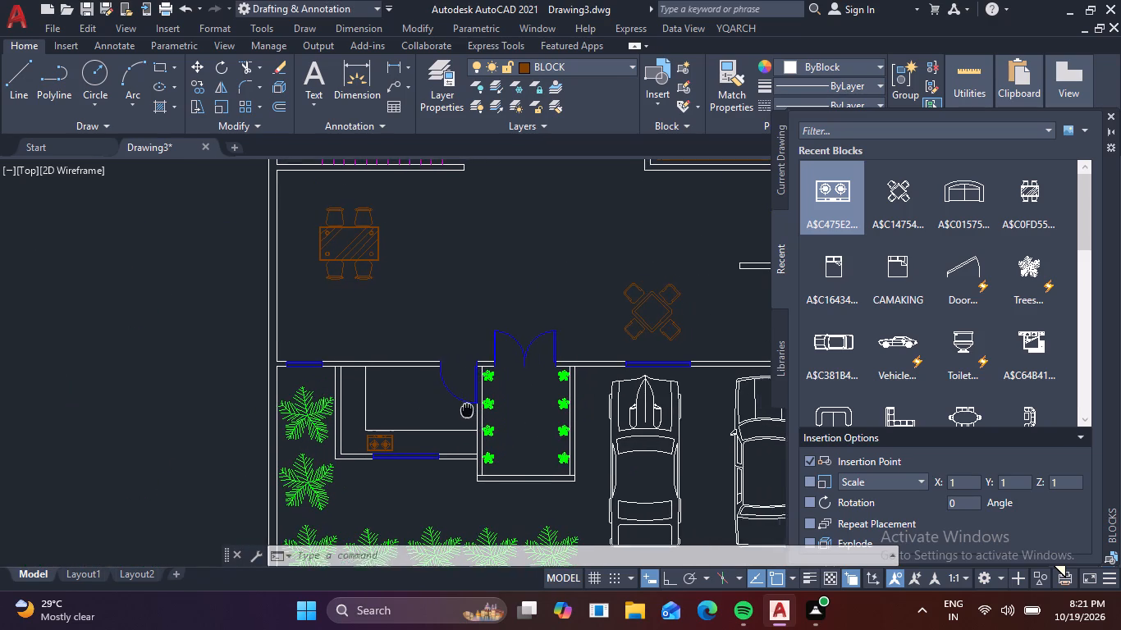
{"action": "middle_click_drag", "start_coordinate": [460, 410], "coordinate": [424, 410]}
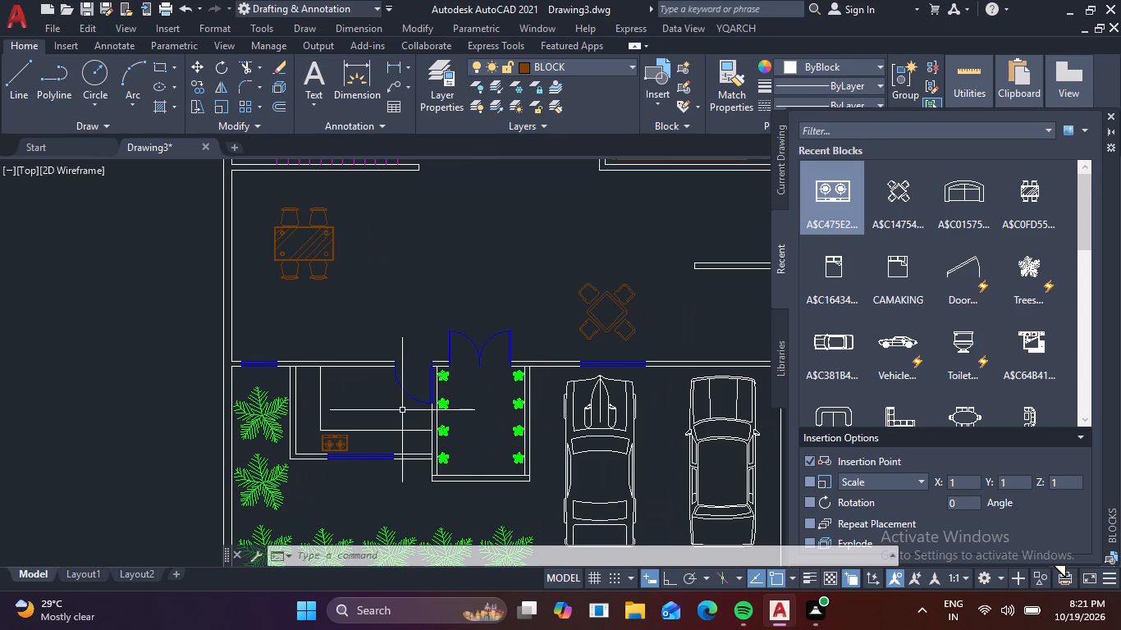
{"action": "scroll", "coordinate": [456, 330], "scroll_direction": "down", "scroll_amount": 1}
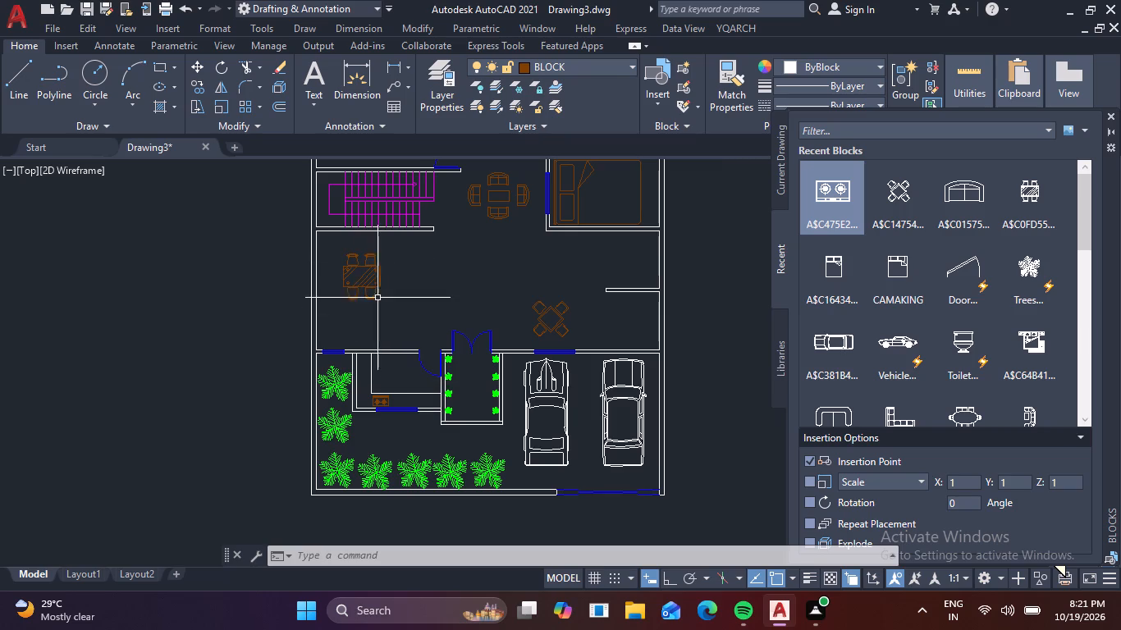
{"action": "middle_click_drag", "start_coordinate": [426, 299], "coordinate": [340, 463]}
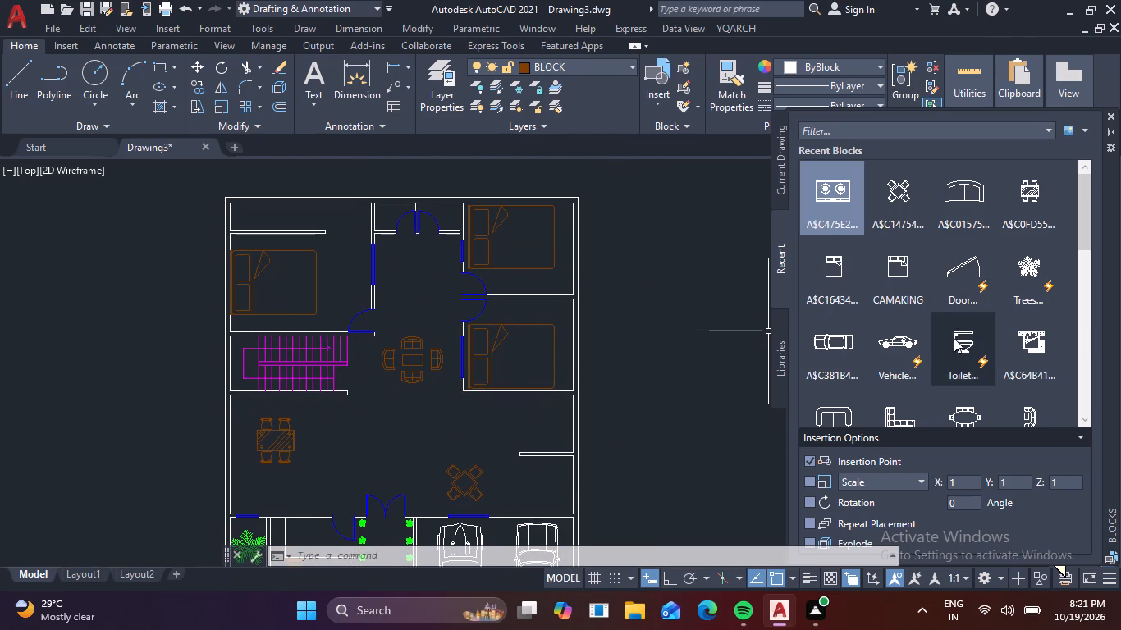
{"action": "left_click_drag", "start_coordinate": [959, 338], "coordinate": [125, 361]}
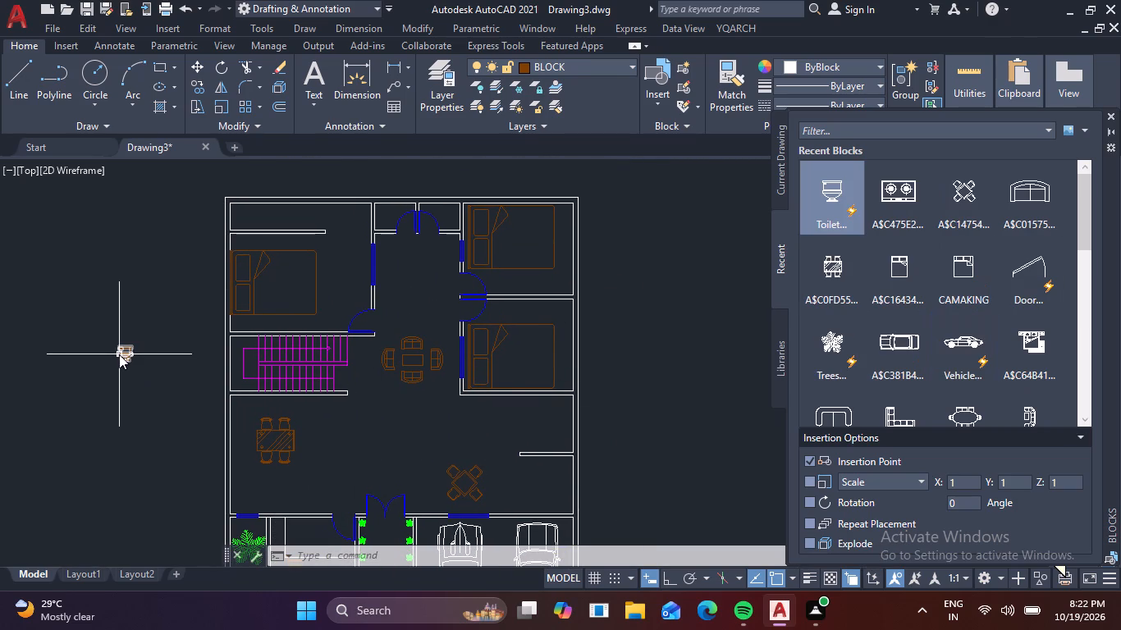
Switch the inserted toilet block to its Elongated (Plan) view.
{"action": "scroll", "coordinate": [126, 354], "scroll_direction": "up", "scroll_amount": 2}
{"action": "left_click", "coordinate": [112, 356]}
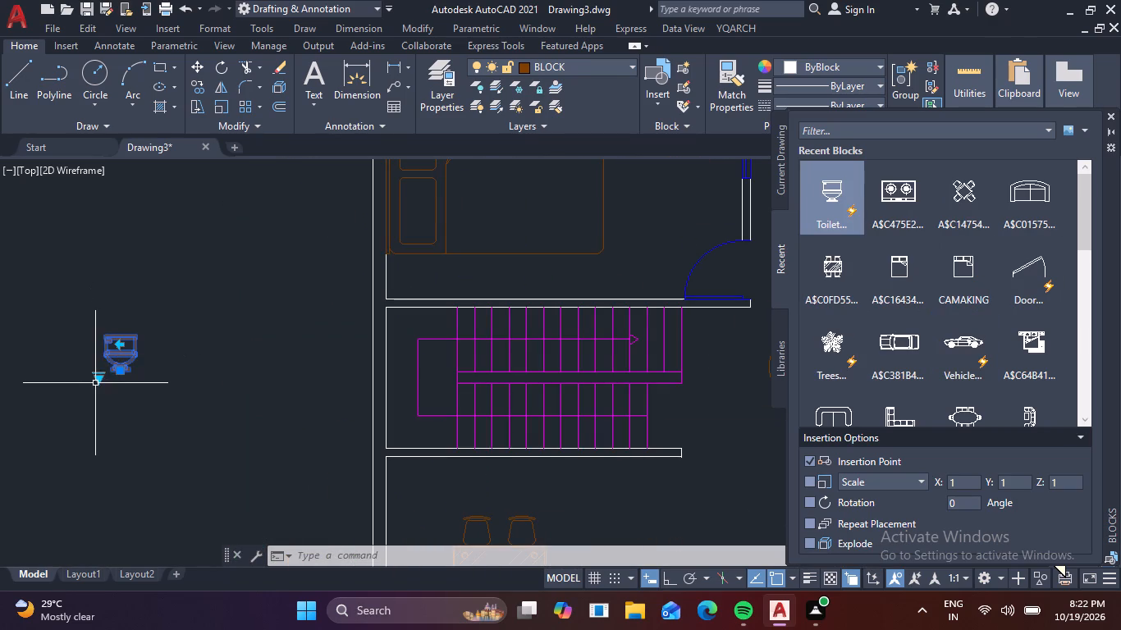
{"action": "left_click", "coordinate": [96, 383]}
{"action": "left_click", "coordinate": [95, 378]}
{"action": "left_click", "coordinate": [98, 374]}
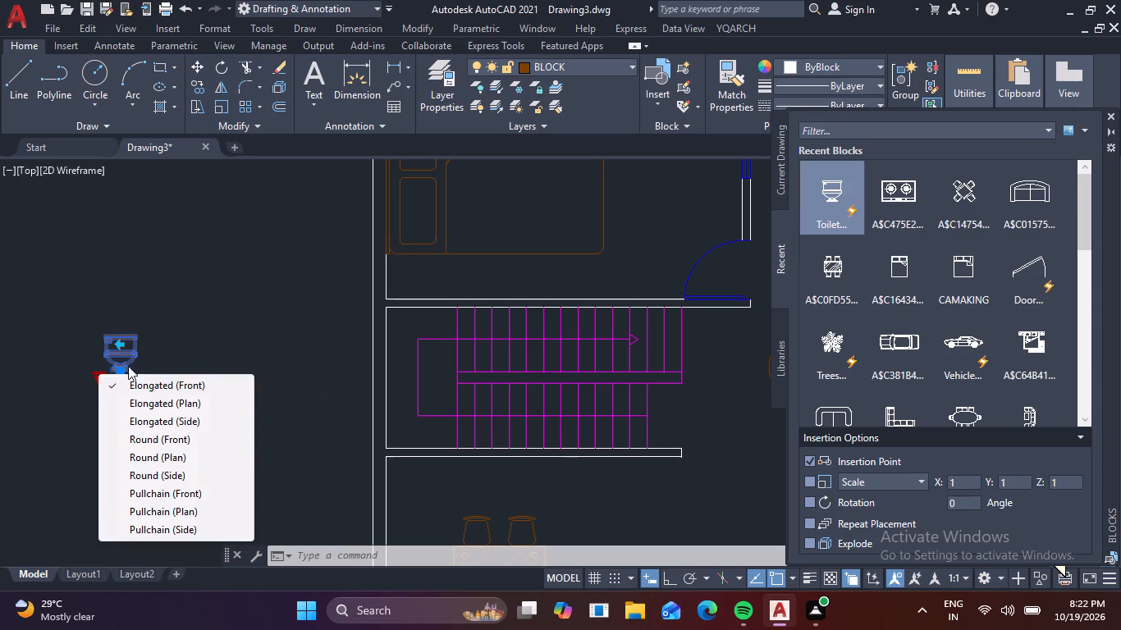
{"action": "left_click", "coordinate": [172, 399]}
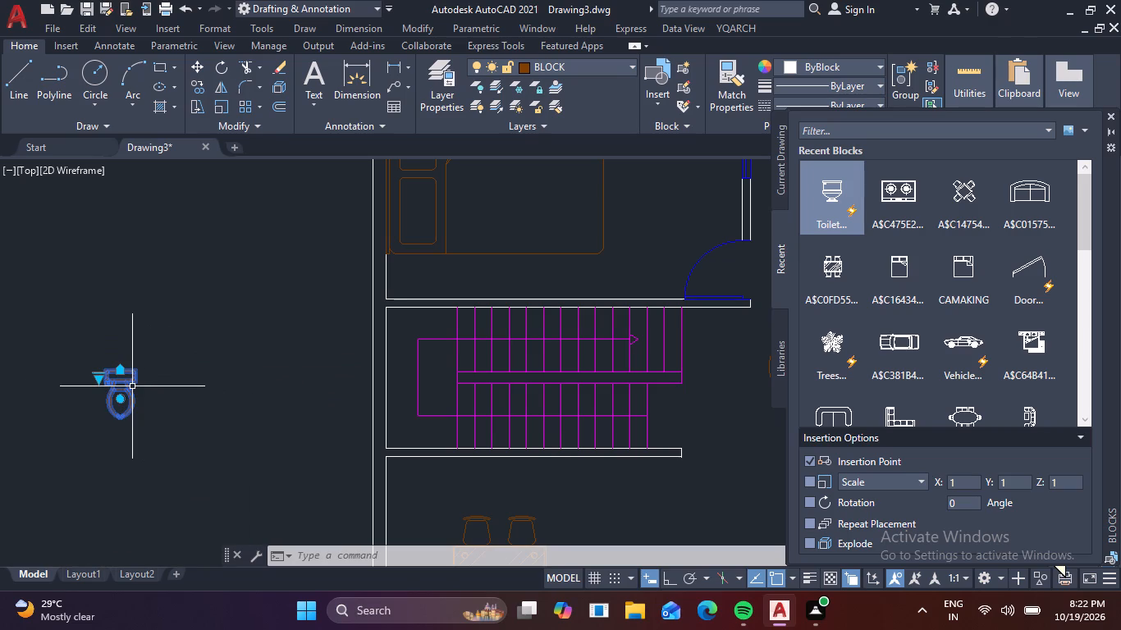
Rotate the toilet block outside the house 90° about its insertion point at the back of the tank.
{"action": "type", "text": "RO"}
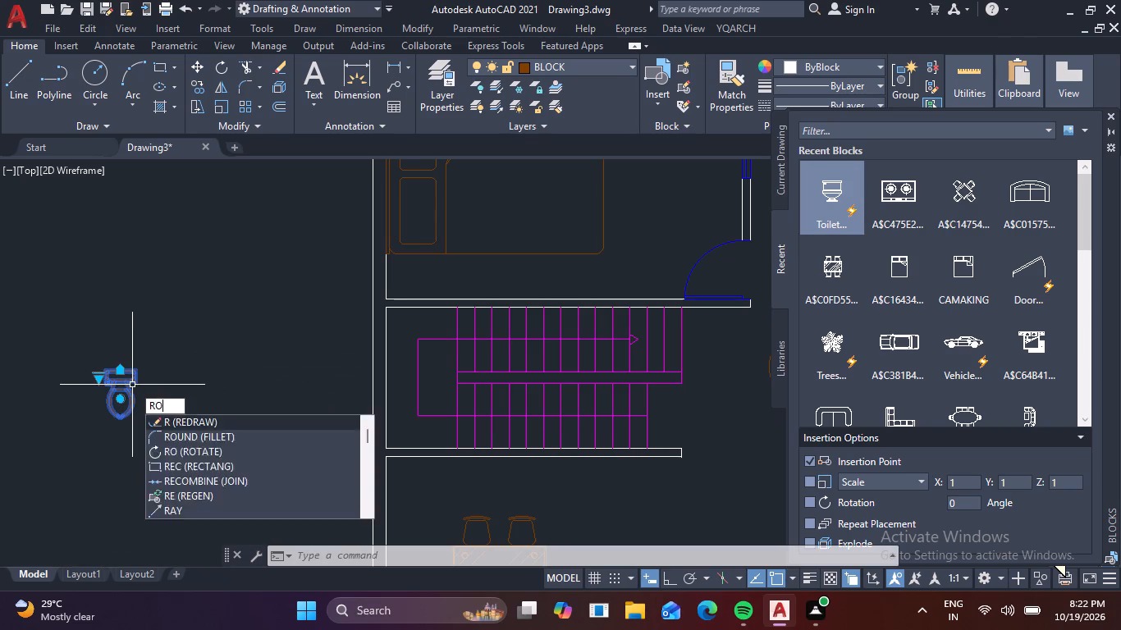
{"action": "key", "text": "space"}
{"action": "left_click", "coordinate": [125, 368]}
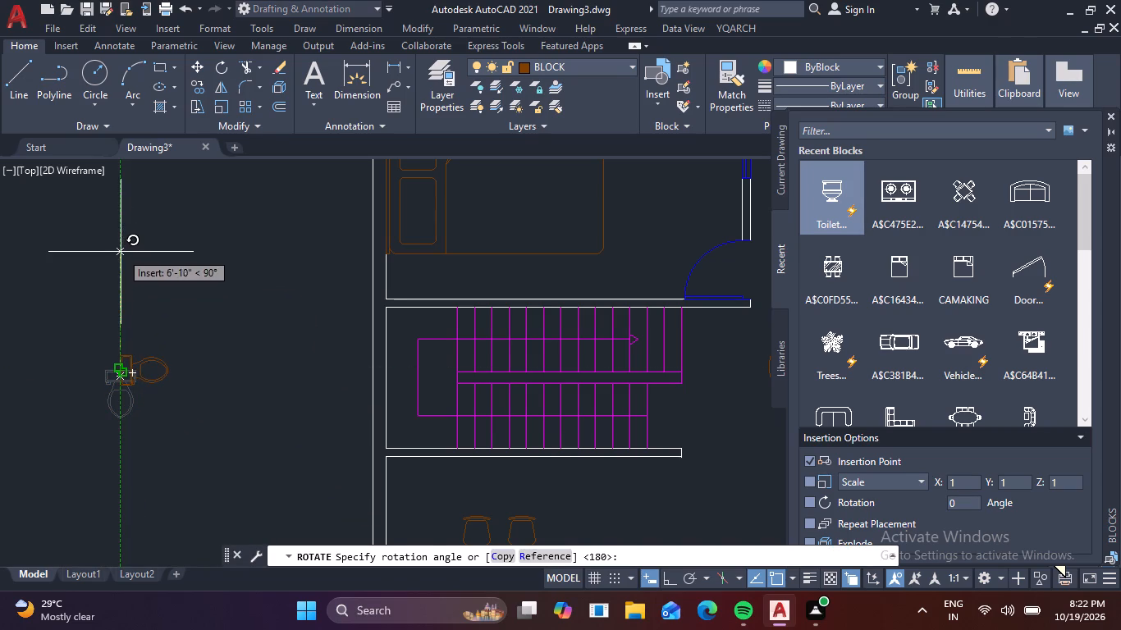
{"action": "left_click", "coordinate": [121, 251]}
Copy the rotated toilet by the back midpoint of its tank into the upper-left corner room, beside its left wall.
{"action": "left_click_drag", "start_coordinate": [199, 425], "coordinate": [176, 412]}
{"action": "left_click", "coordinate": [105, 346]}
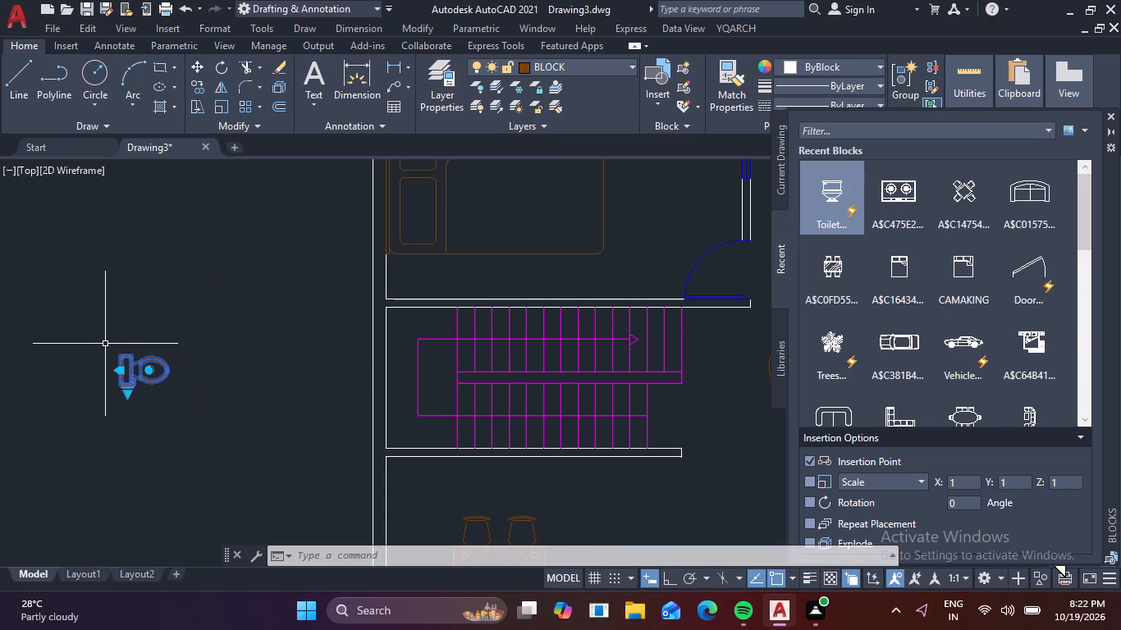
{"action": "type", "text": "CO"}
{"action": "key", "text": "space"}
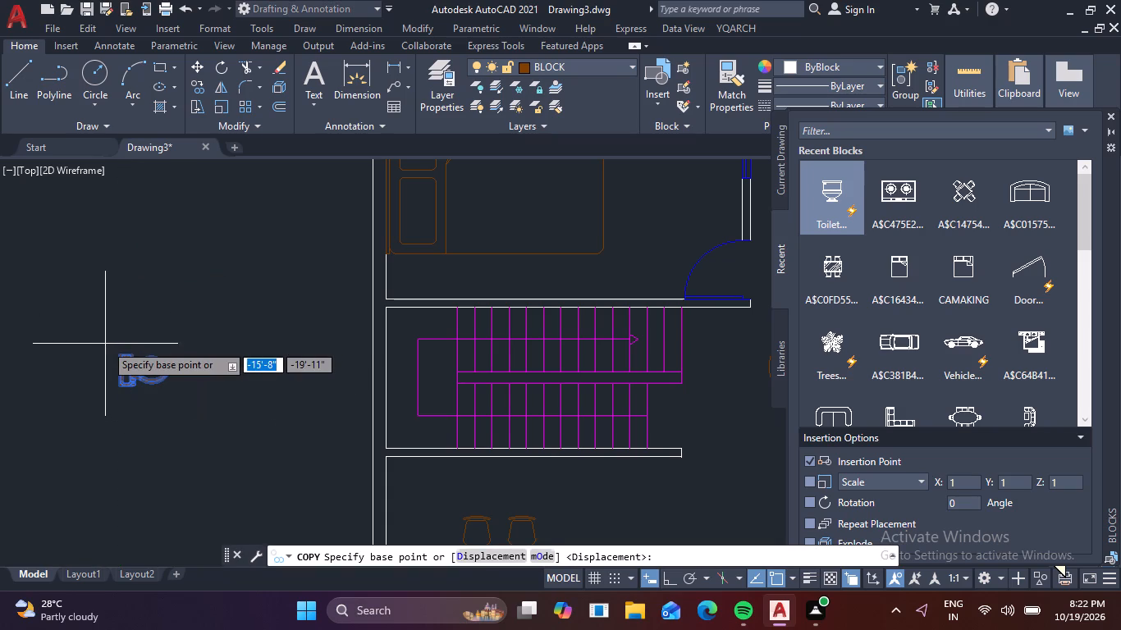
{"action": "scroll", "coordinate": [98, 368], "scroll_direction": "up", "scroll_amount": 3}
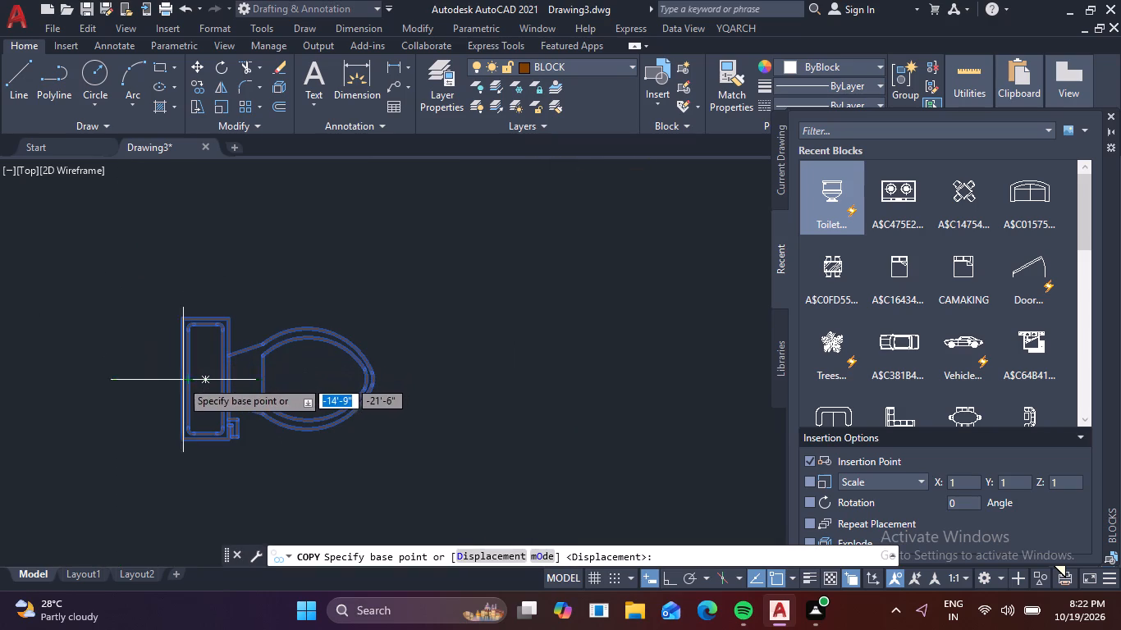
{"action": "left_click", "coordinate": [179, 381]}
{"action": "scroll", "coordinate": [204, 340], "scroll_direction": "down", "scroll_amount": 4}
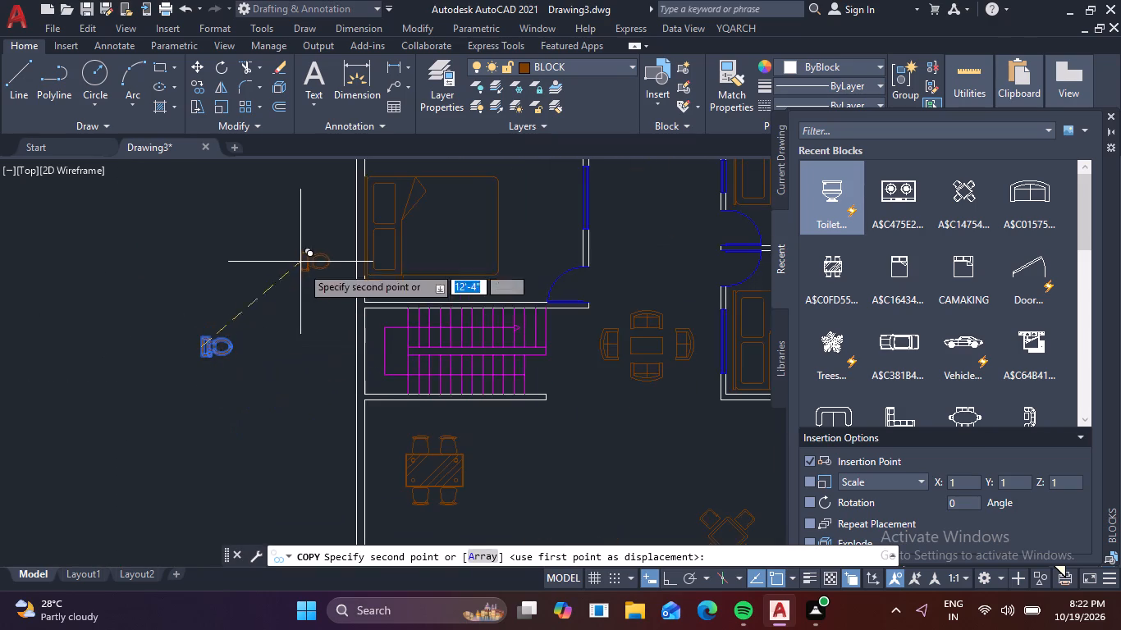
{"action": "middle_click_drag", "start_coordinate": [303, 276], "coordinate": [206, 455]}
{"action": "scroll", "coordinate": [288, 307], "scroll_direction": "up", "scroll_amount": 4}
{"action": "middle_click_drag", "start_coordinate": [245, 285], "coordinate": [248, 356]}
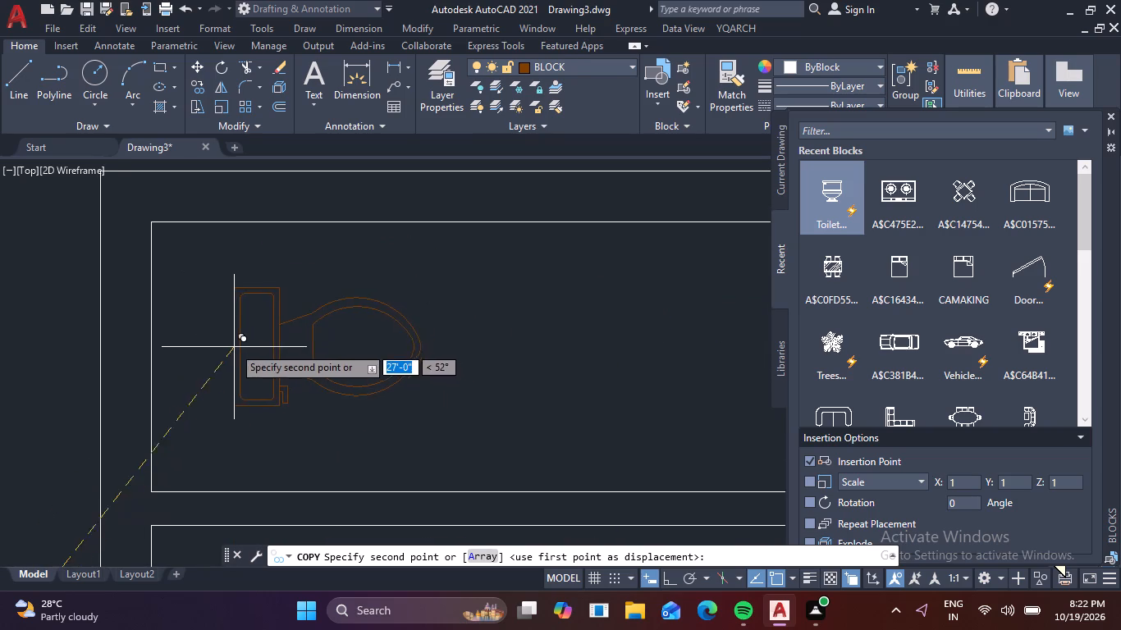
{"action": "left_click", "coordinate": [185, 348]}
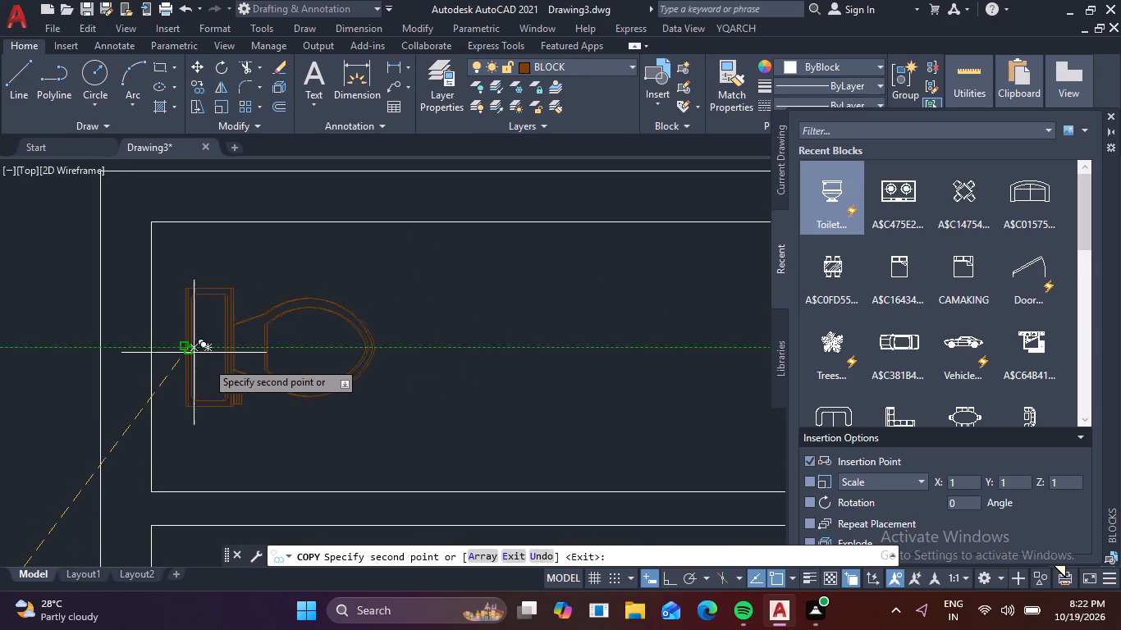
Place two more toilet copies at the two small top-centre toilet rooms, one near the left room's left wall, one near the right room's right wall.
{"action": "scroll", "coordinate": [233, 387], "scroll_direction": "down", "scroll_amount": 4}
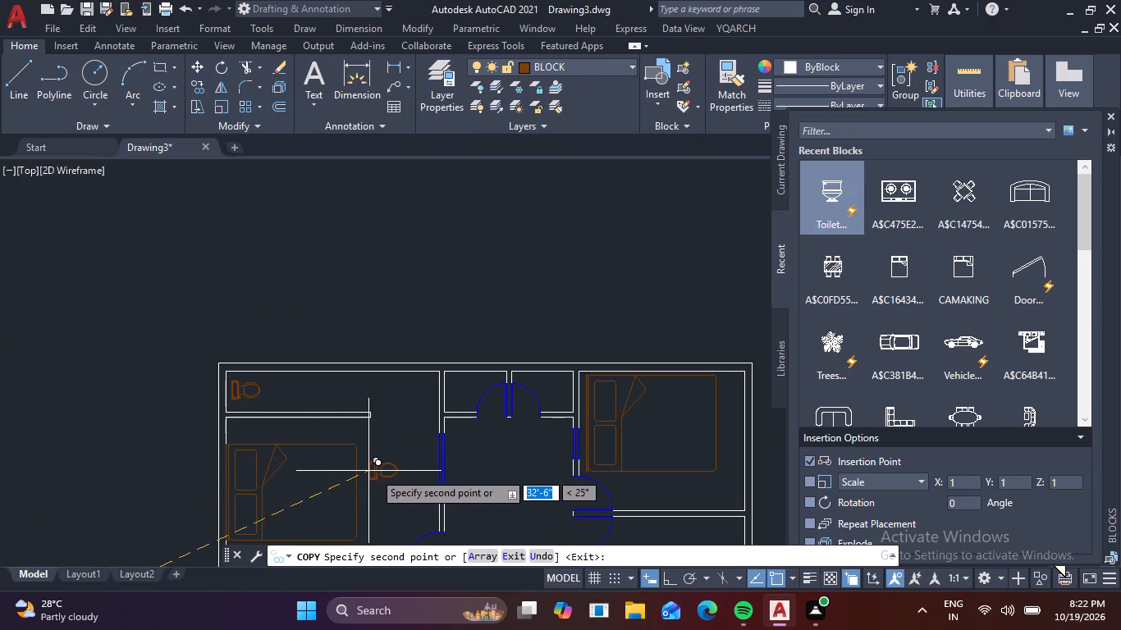
{"action": "scroll", "coordinate": [377, 475], "scroll_direction": "down", "scroll_amount": 1}
{"action": "middle_click_drag", "start_coordinate": [378, 475], "coordinate": [160, 308]}
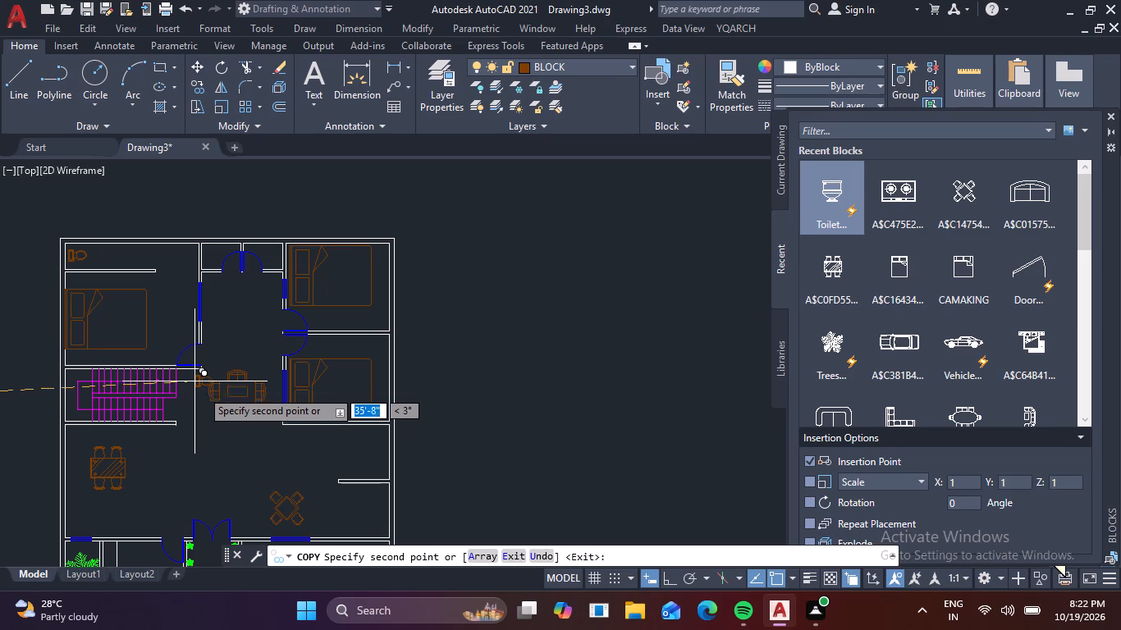
{"action": "middle_click_drag", "start_coordinate": [231, 288], "coordinate": [279, 369]}
{"action": "scroll", "coordinate": [259, 351], "scroll_direction": "up", "scroll_amount": 4}
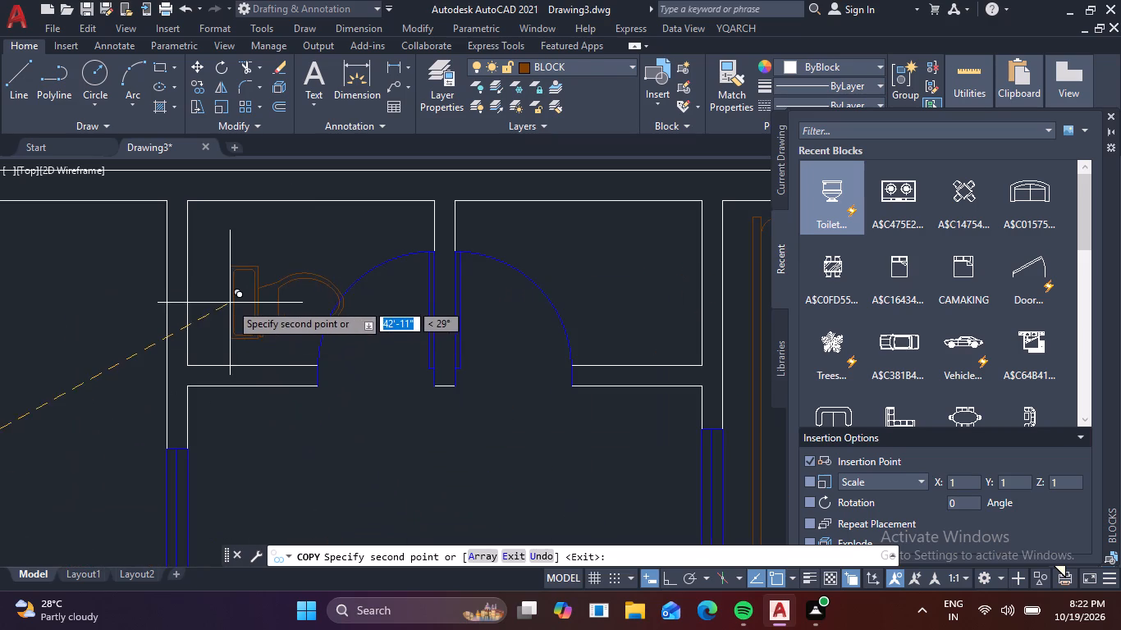
{"action": "left_click", "coordinate": [198, 262]}
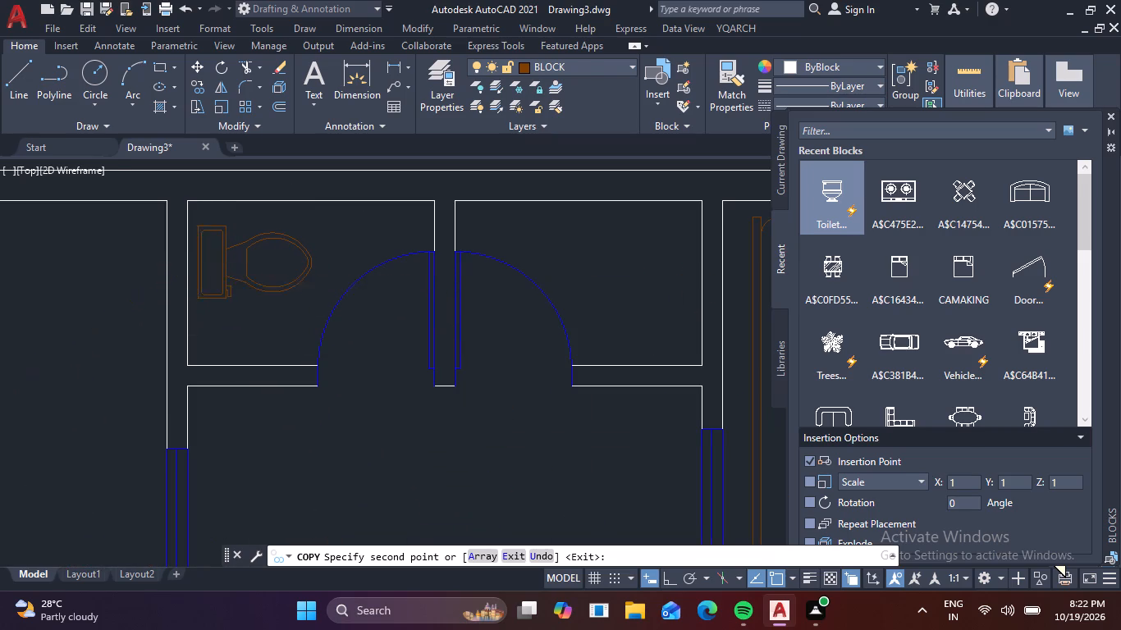
{"action": "left_click", "coordinate": [682, 263]}
{"action": "key", "text": "Escape"}
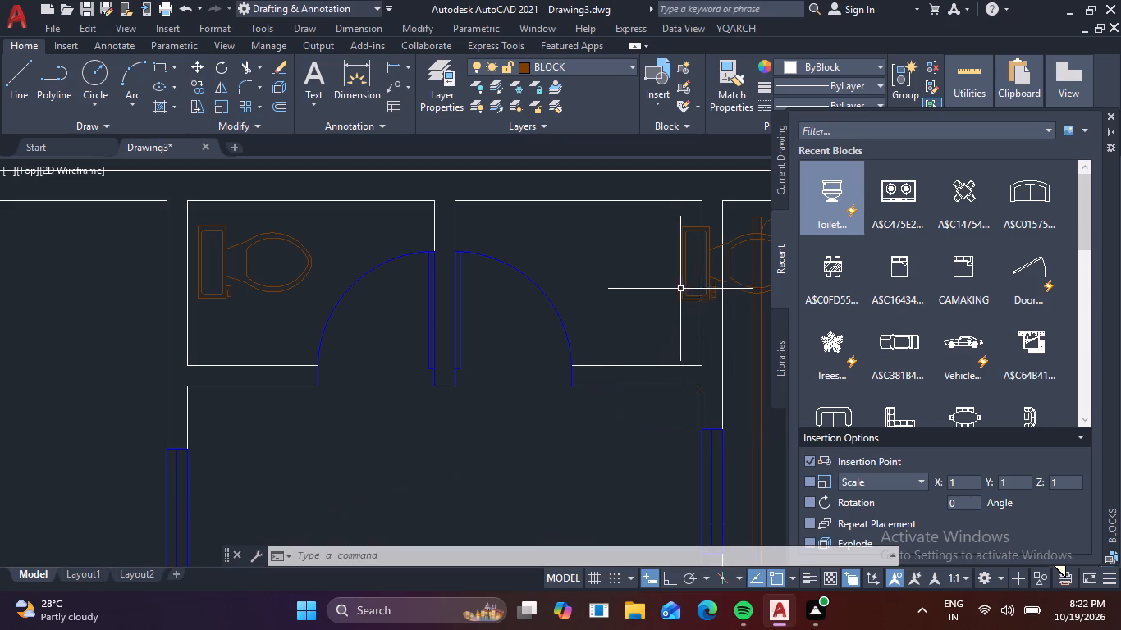
Turn Ortho on and rotate the toilet copy overlapping the right small room's right wall by 180°.
{"action": "left_click", "coordinate": [687, 281]}
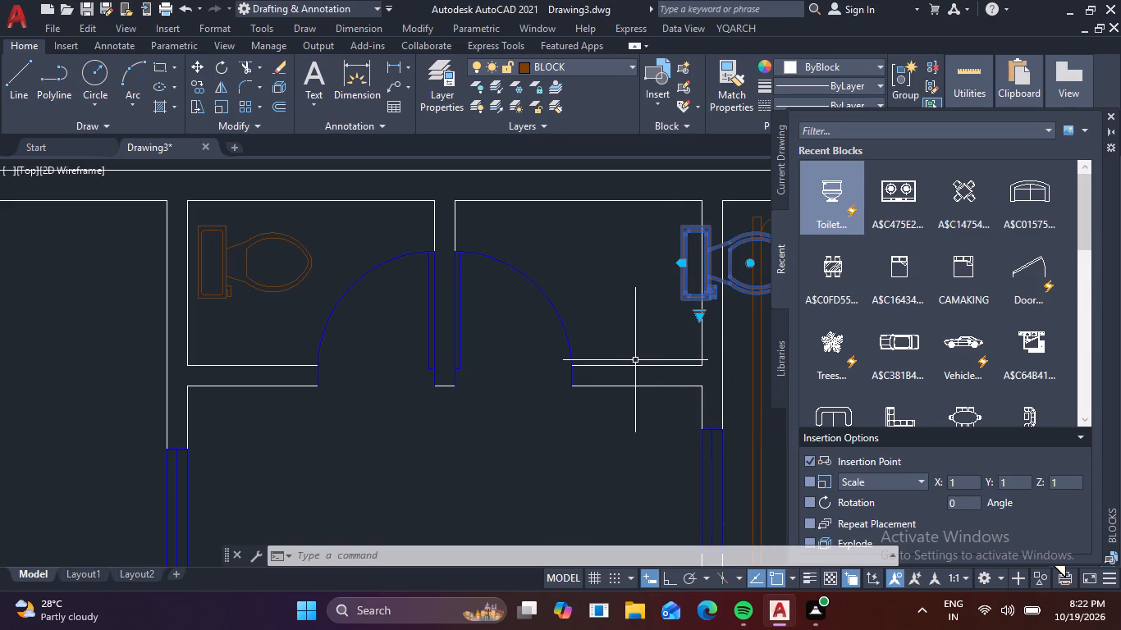
{"action": "key", "text": "r"}
{"action": "type", "text": "O"}
{"action": "key", "text": "space"}
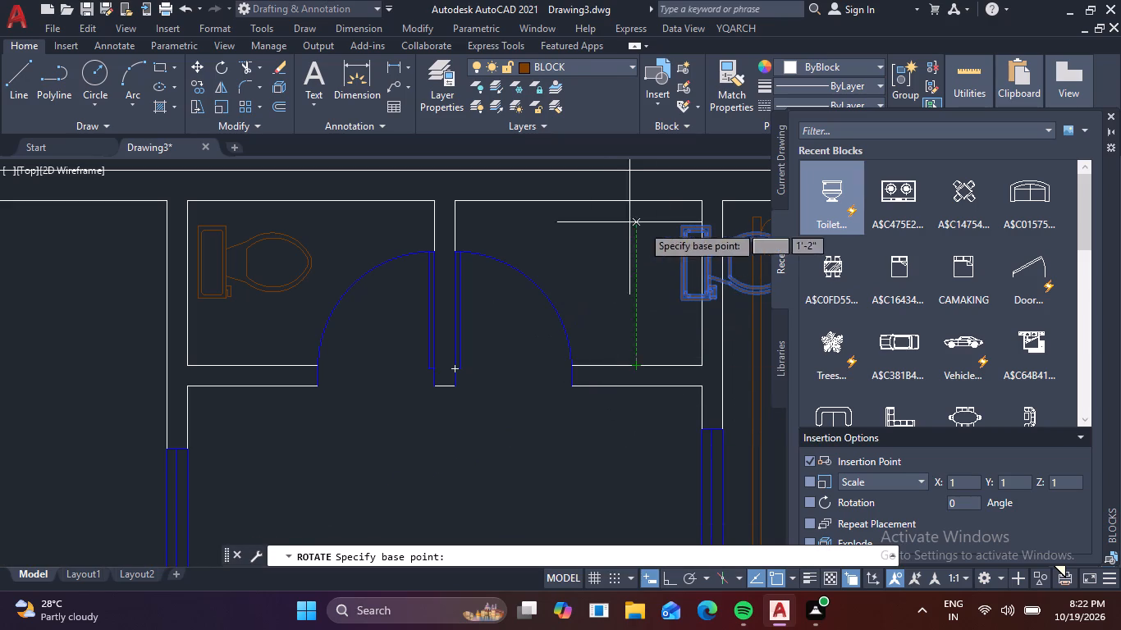
{"action": "left_click", "coordinate": [676, 241]}
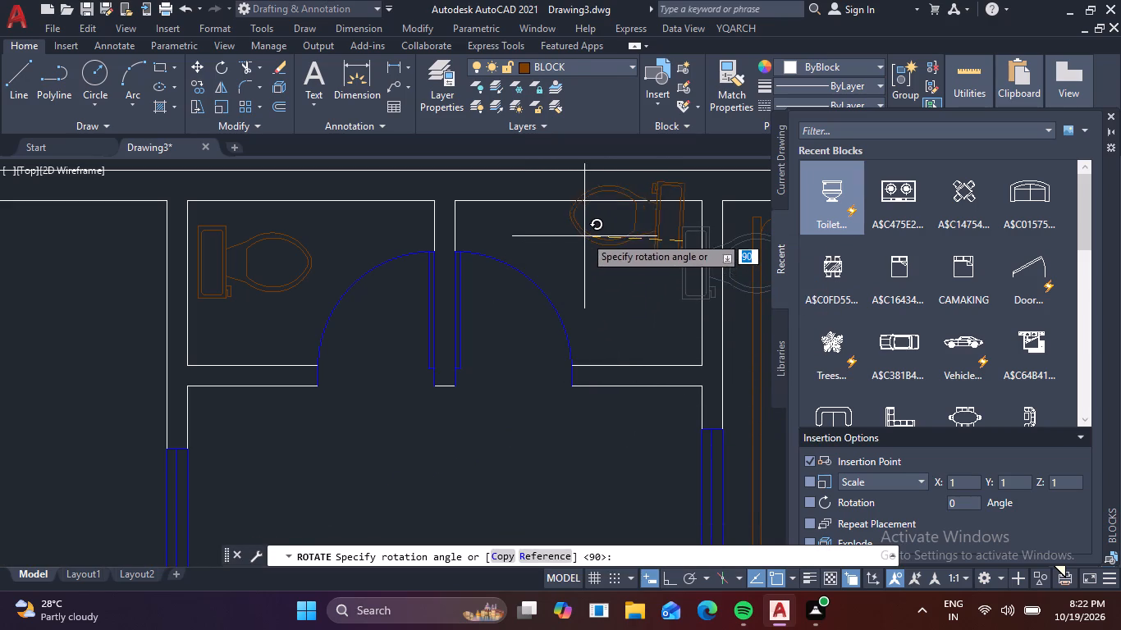
{"action": "key", "text": "F8"}
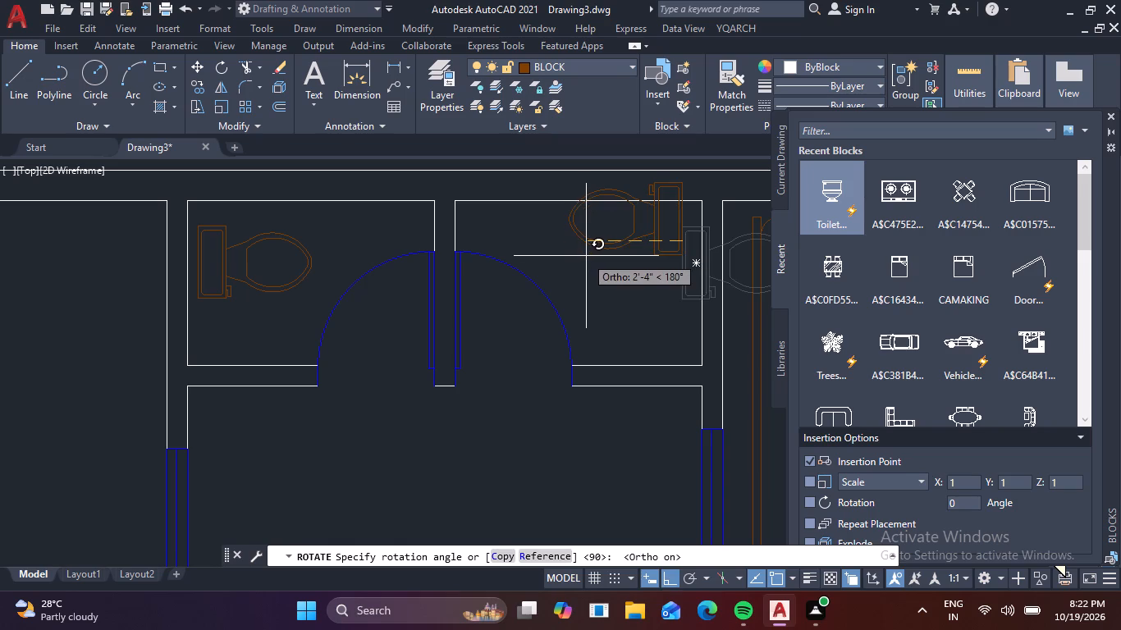
{"action": "left_click", "coordinate": [586, 256]}
Move the rotated toilet straight down about 11" by its tank's back midpoint, into the right small toilet room.
{"action": "left_click", "coordinate": [671, 267]}
{"action": "left_click", "coordinate": [631, 222]}
{"action": "type", "text": "M"}
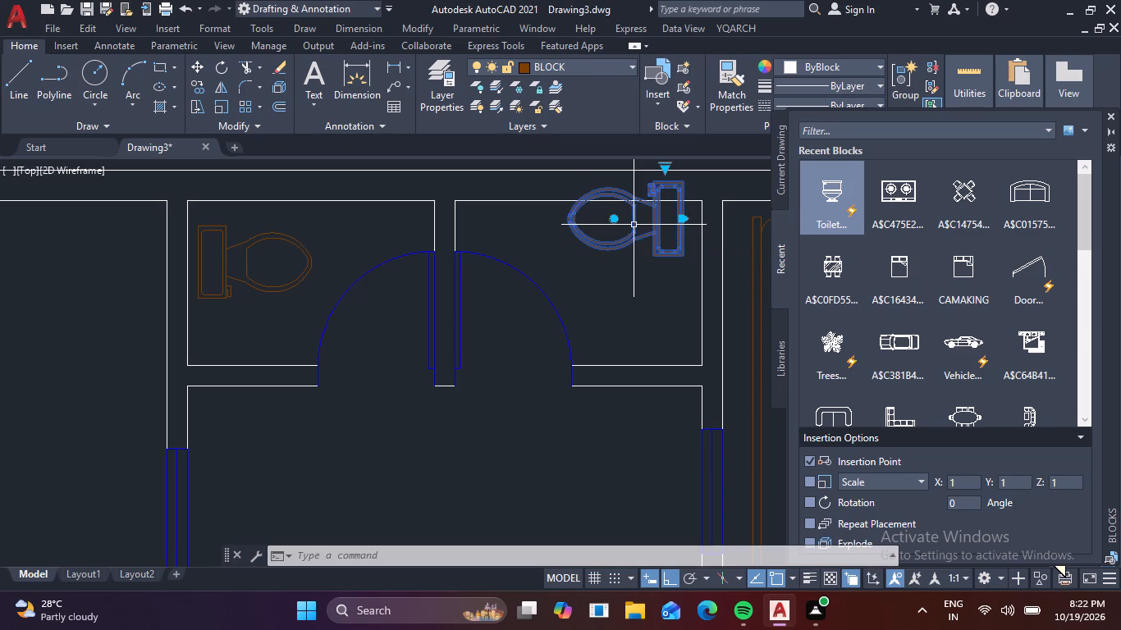
{"action": "key", "text": "space"}
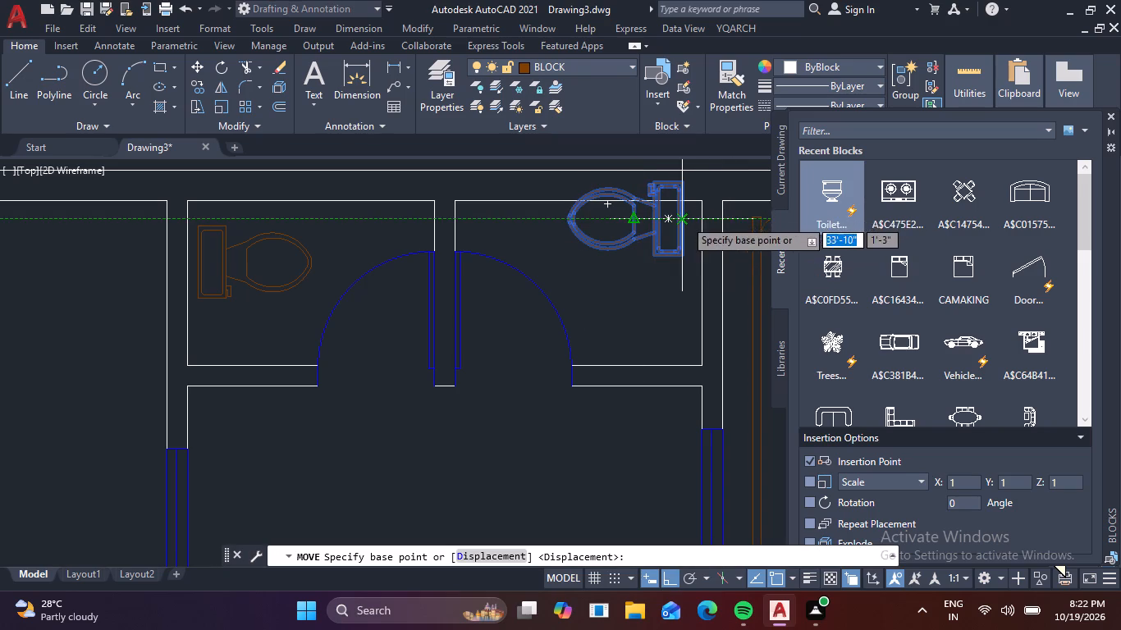
{"action": "left_click", "coordinate": [683, 219]}
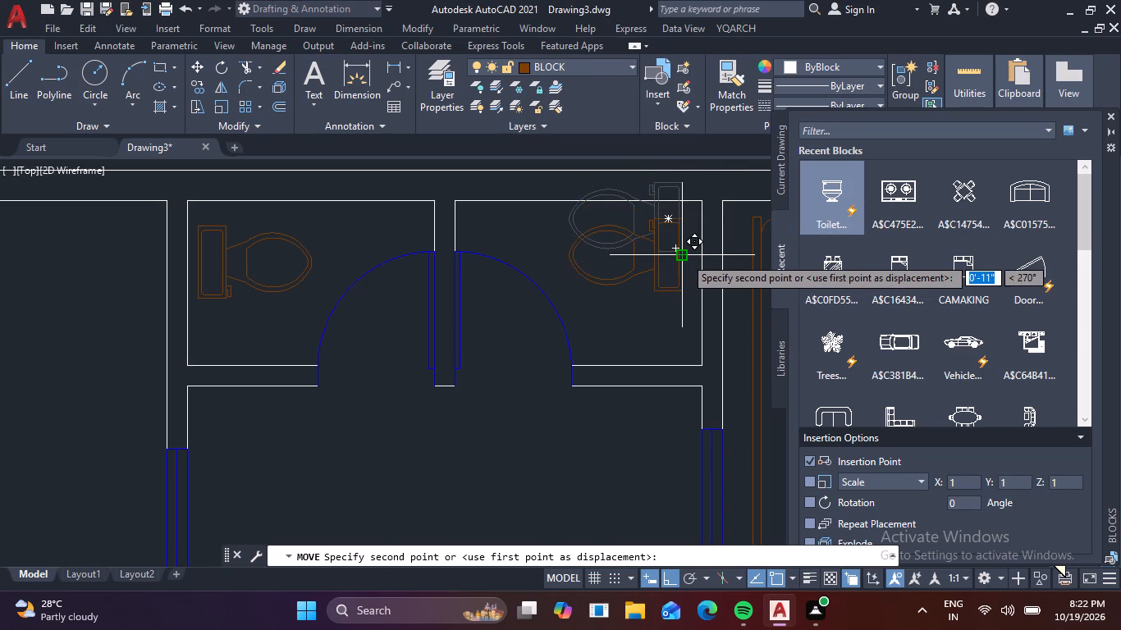
{"action": "left_click", "coordinate": [684, 257]}
Delete the leftover original toilet block outside the house, left of the staircase.
{"action": "scroll", "coordinate": [725, 389], "scroll_direction": "down", "scroll_amount": 3}
{"action": "middle_click_drag", "start_coordinate": [666, 389], "coordinate": [585, 369]}
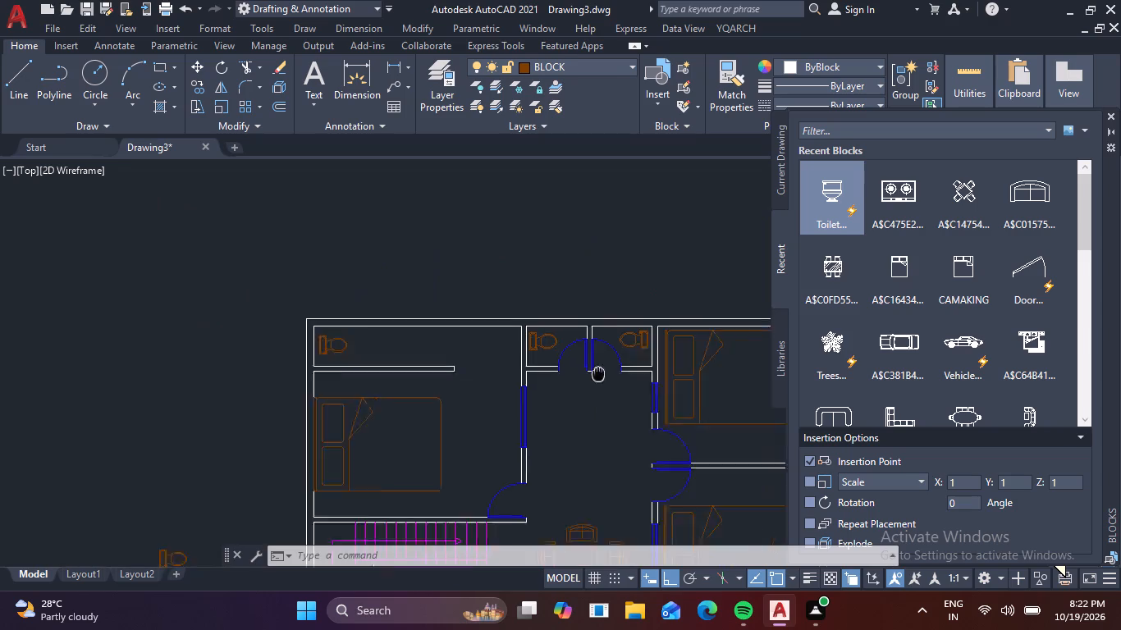
{"action": "middle_click_drag", "start_coordinate": [585, 369], "coordinate": [513, 349]}
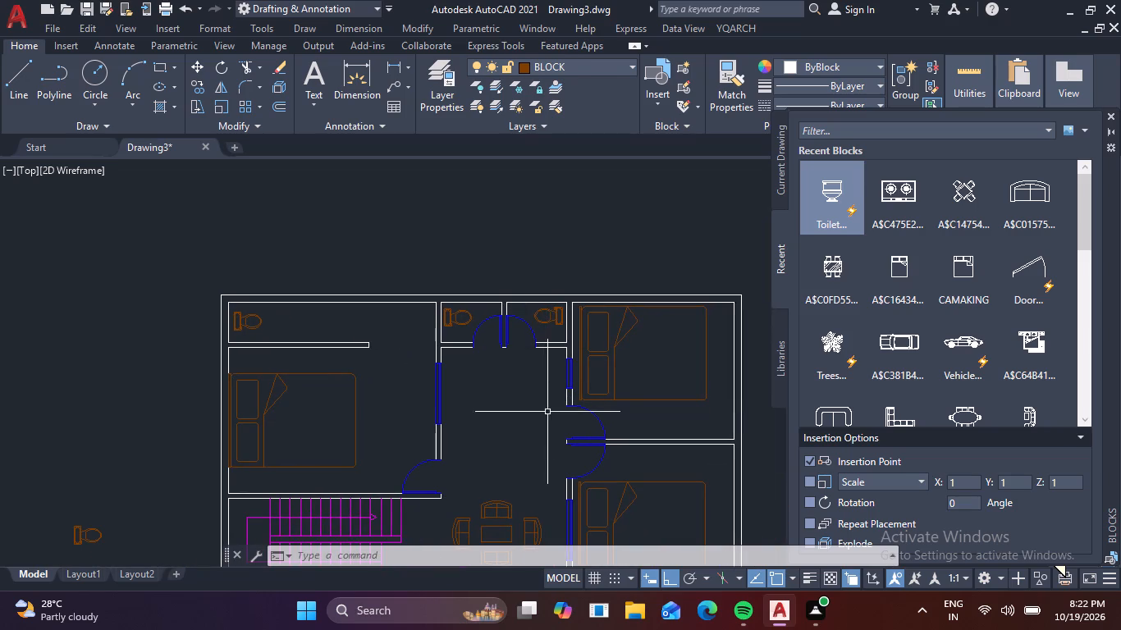
{"action": "scroll", "coordinate": [534, 444], "scroll_direction": "down", "scroll_amount": 2}
{"action": "middle_click_drag", "start_coordinate": [535, 462], "coordinate": [497, 294]}
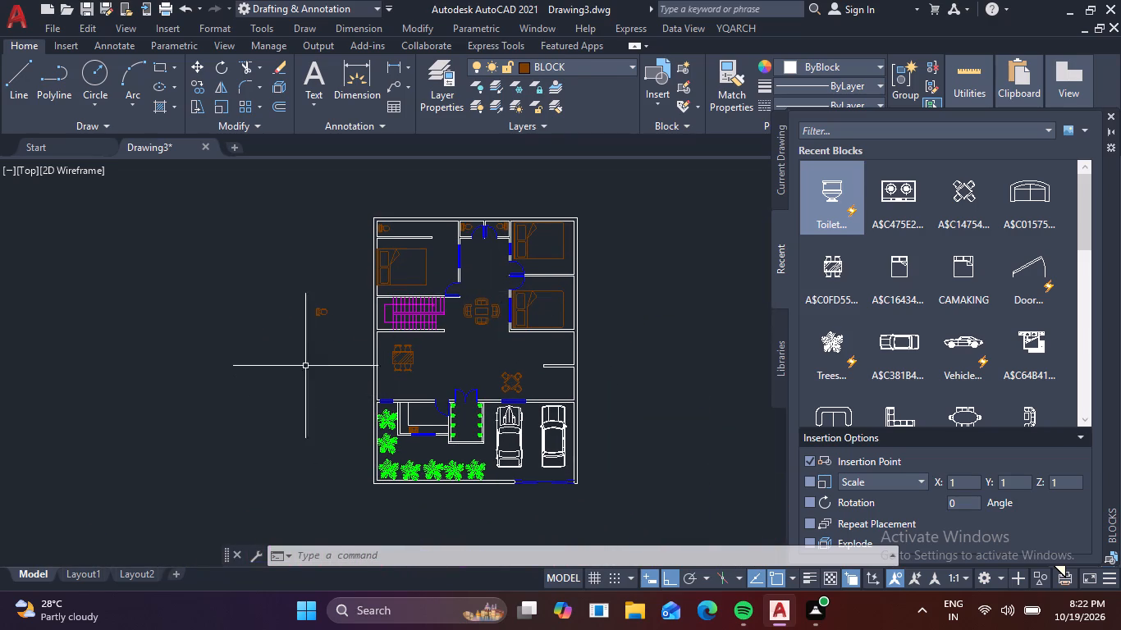
{"action": "left_click_drag", "start_coordinate": [336, 343], "coordinate": [330, 326]}
{"action": "left_click", "coordinate": [278, 272]}
{"action": "key", "text": "Delete"}
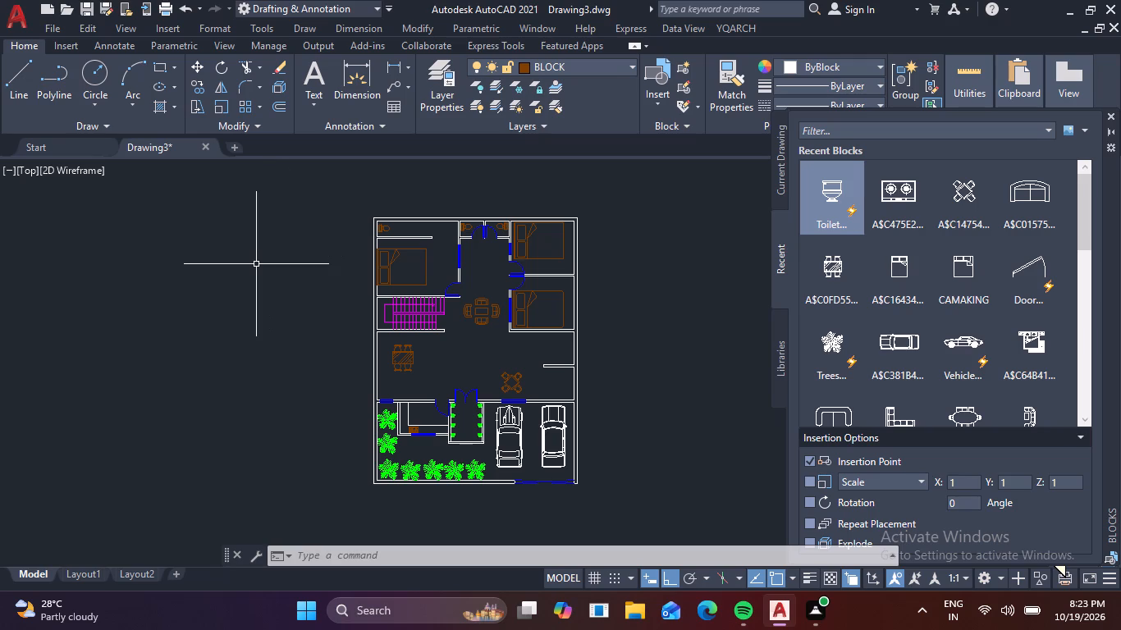
Add multiline text reading "OPEN" and "8'10"" on two lines between the plant rows below the double entrance door.
{"action": "left_click", "coordinate": [162, 67]}
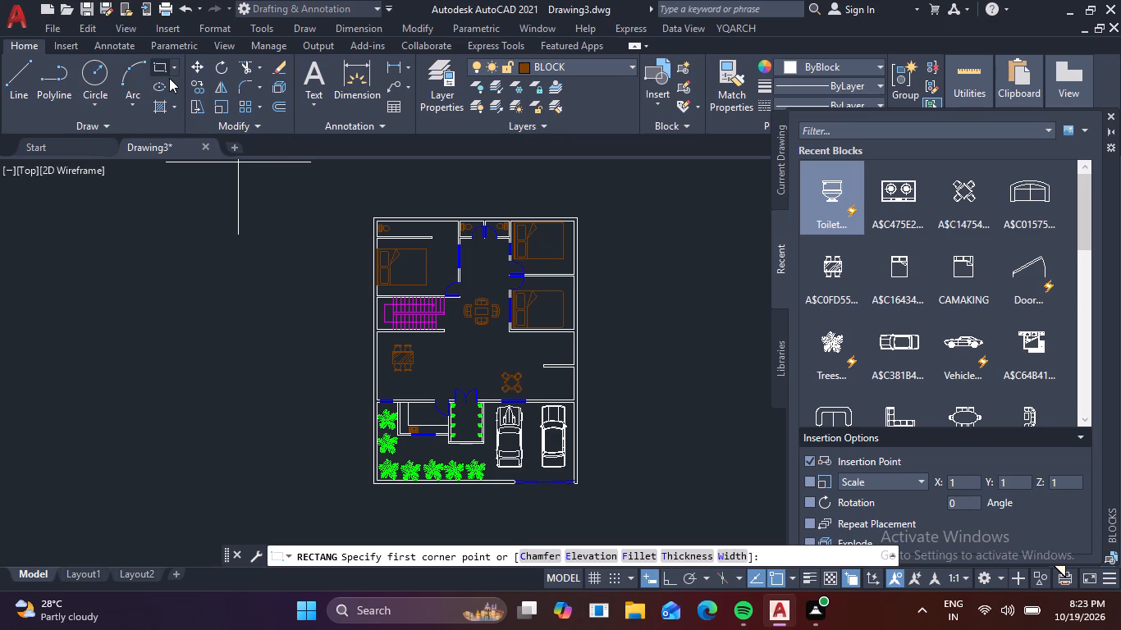
{"action": "left_click", "coordinate": [318, 65]}
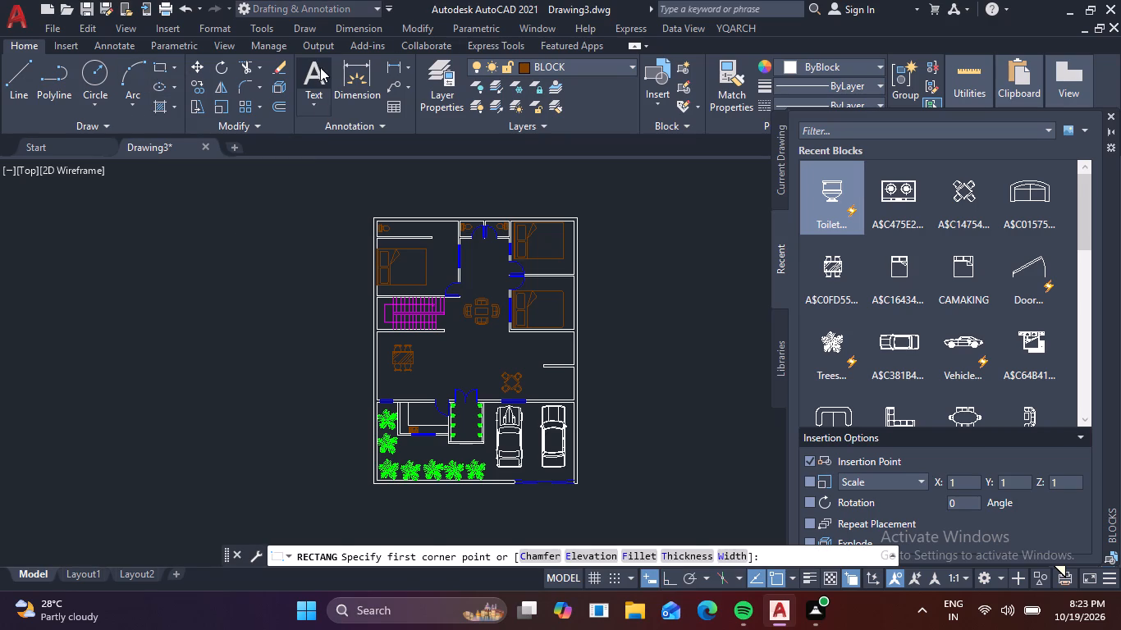
{"action": "scroll", "coordinate": [444, 424], "scroll_direction": "up", "scroll_amount": 5}
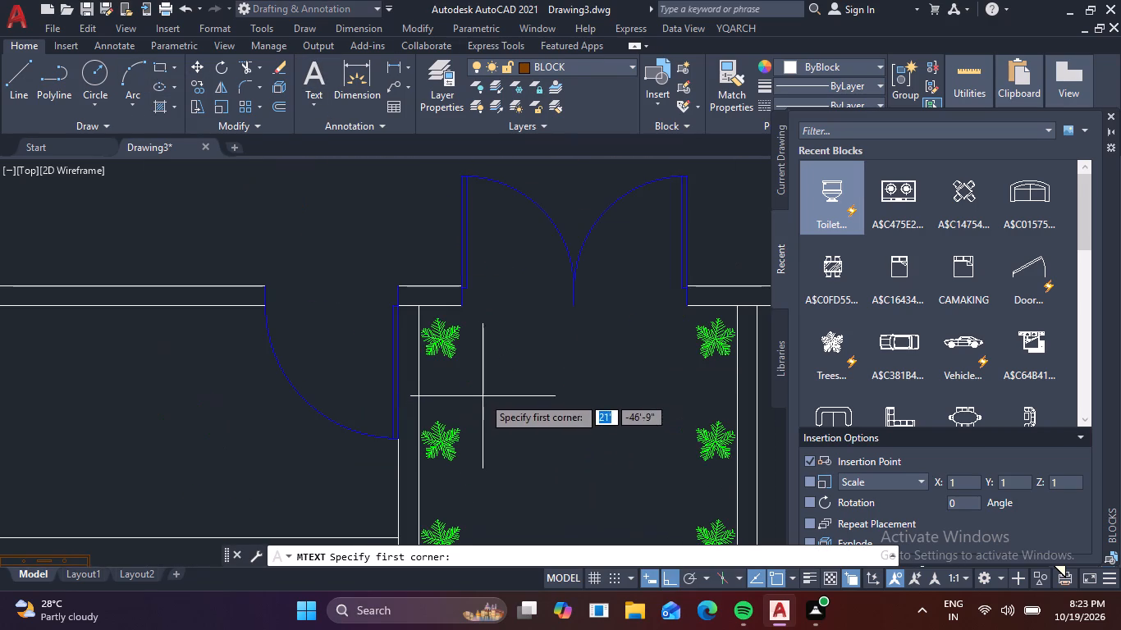
{"action": "left_click", "coordinate": [483, 395]}
{"action": "middle_click_drag", "start_coordinate": [579, 480], "coordinate": [477, 327]}
{"action": "left_click", "coordinate": [568, 425]}
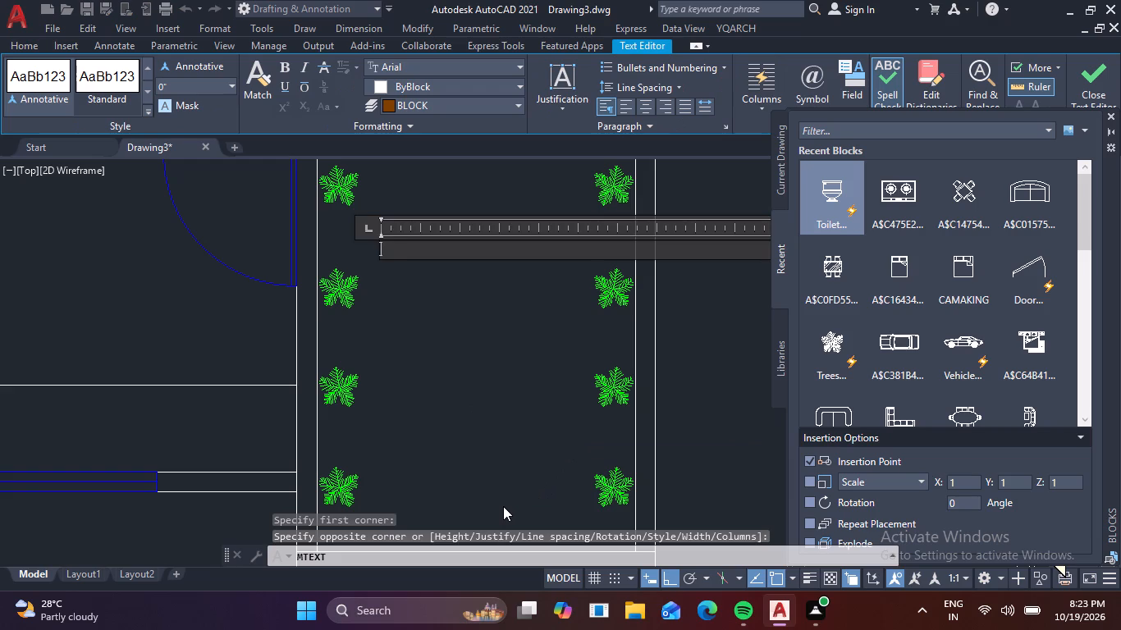
{"action": "key", "text": "o"}
{"action": "type", "text": "PEN"}
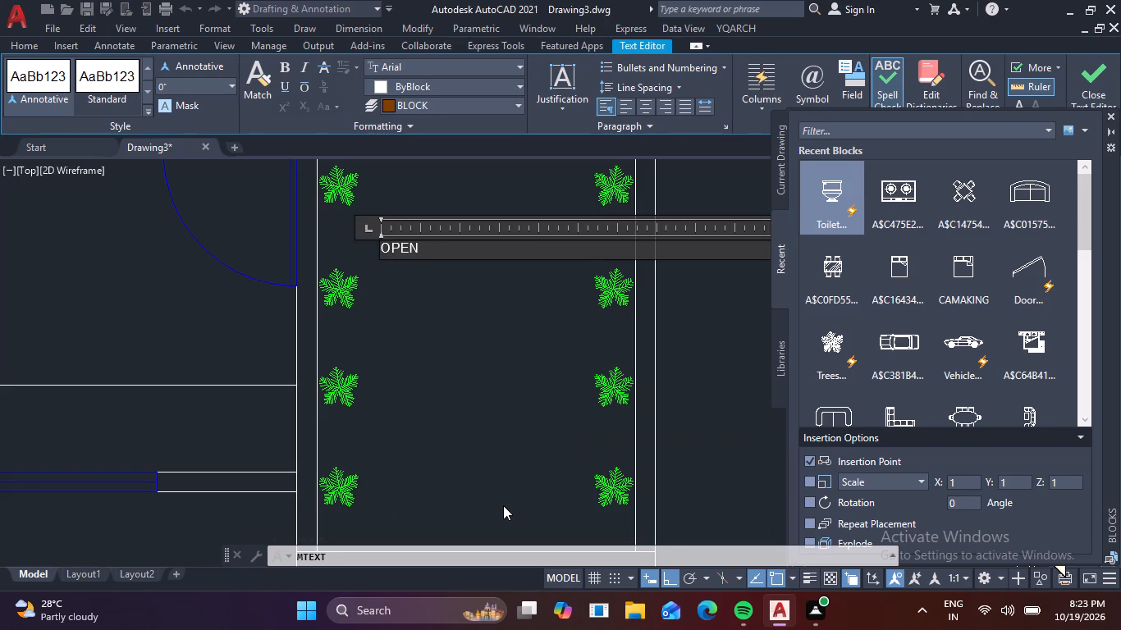
{"action": "key", "text": "Return"}
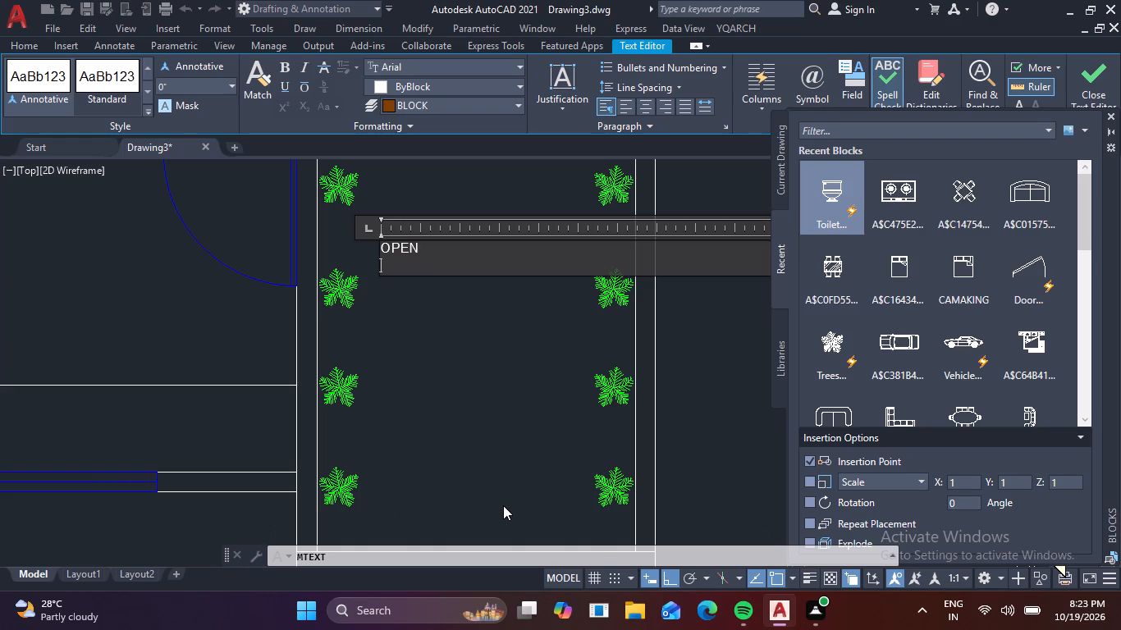
{"action": "type", "text": "8'"}
{"action": "type", "text": "10"}
{"action": "key", "text": "shift+quotedbl"}
Set the height of both lines of the OPEN text to 8".
{"action": "left_click_drag", "start_coordinate": [436, 267], "coordinate": [359, 250]}
{"action": "left_click", "coordinate": [201, 85]}
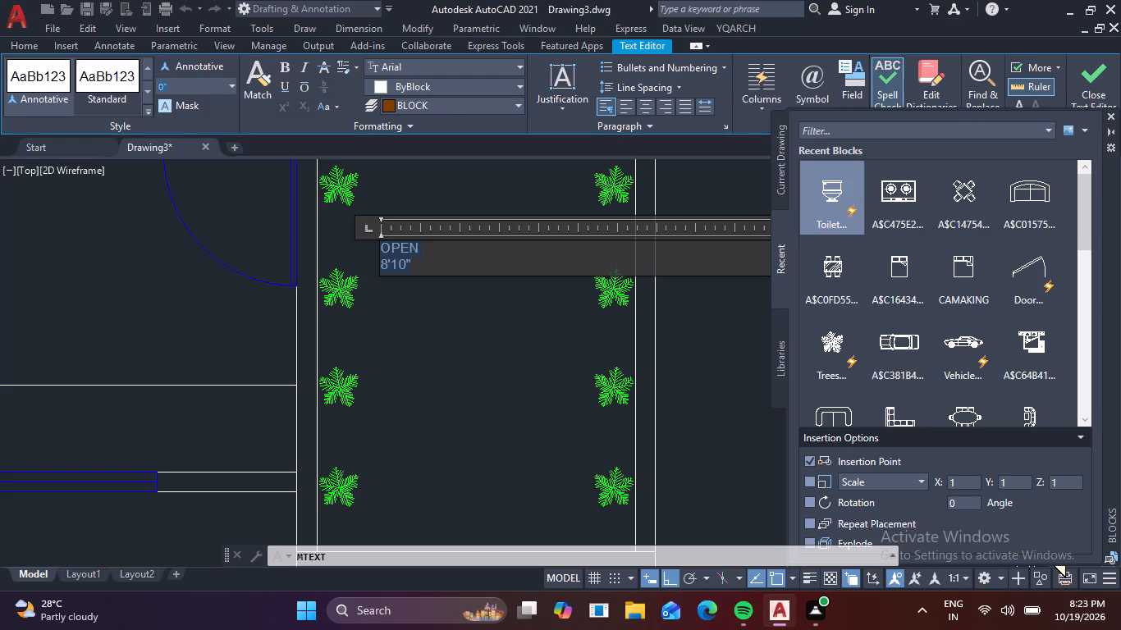
{"action": "key", "text": "8"}
{"action": "key", "text": "Return"}
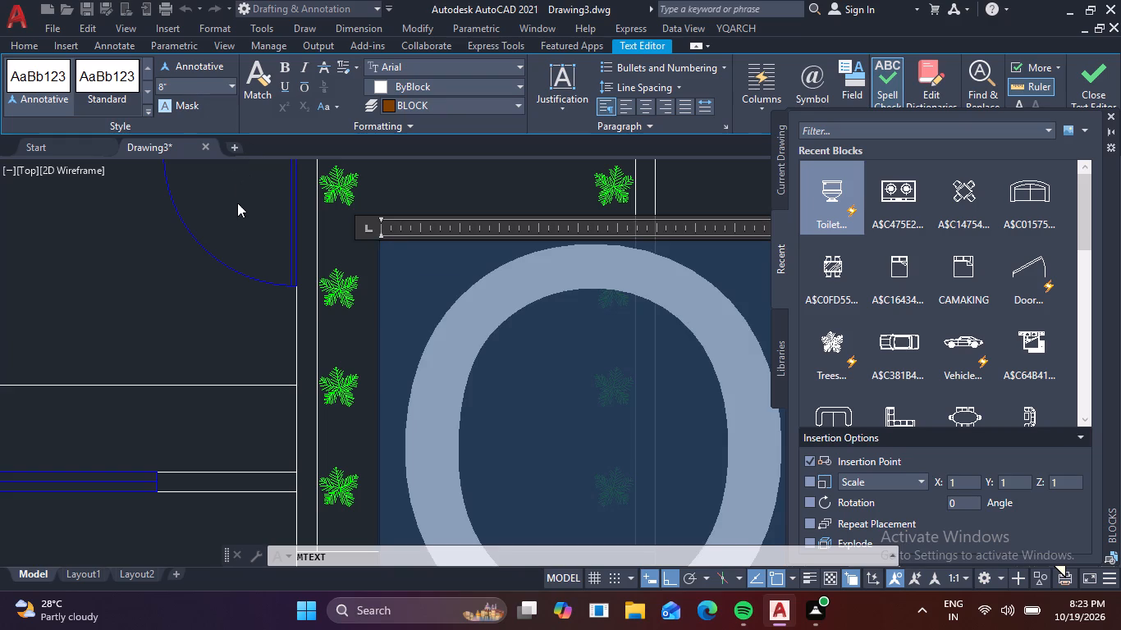
Centre both lines of the OPEN 8'10" text between the plant rows.
{"action": "left_click", "coordinate": [236, 211]}
{"action": "scroll", "coordinate": [239, 212], "scroll_direction": "down", "scroll_amount": 2}
{"action": "scroll", "coordinate": [334, 245], "scroll_direction": "up", "scroll_amount": 2}
{"action": "double_click", "coordinate": [302, 255]}
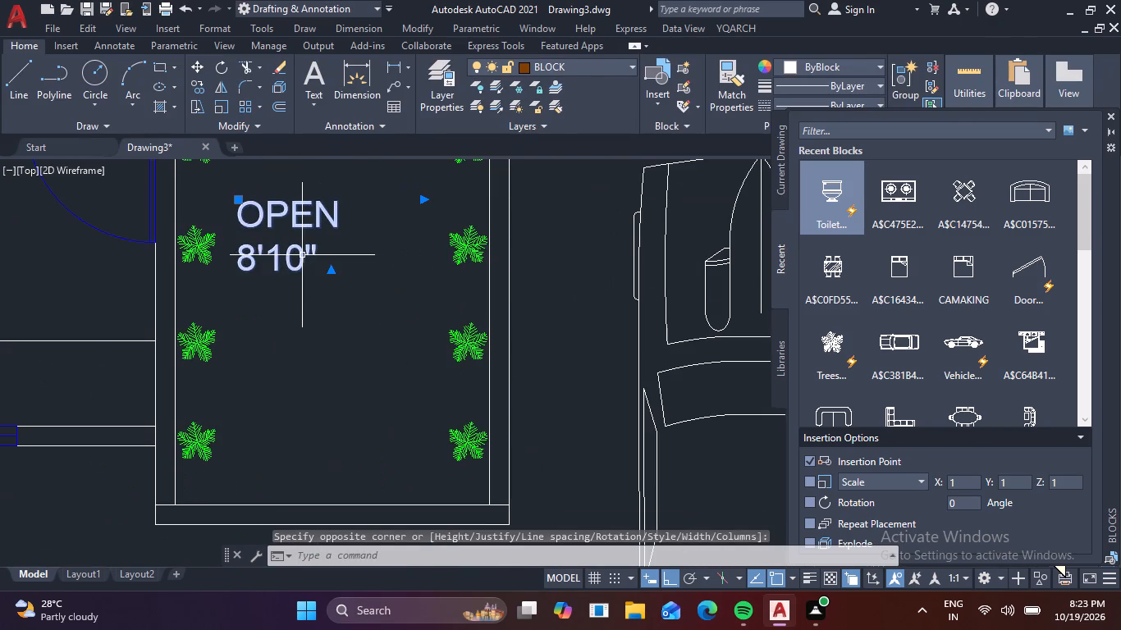
{"action": "left_click_drag", "start_coordinate": [349, 255], "coordinate": [199, 219]}
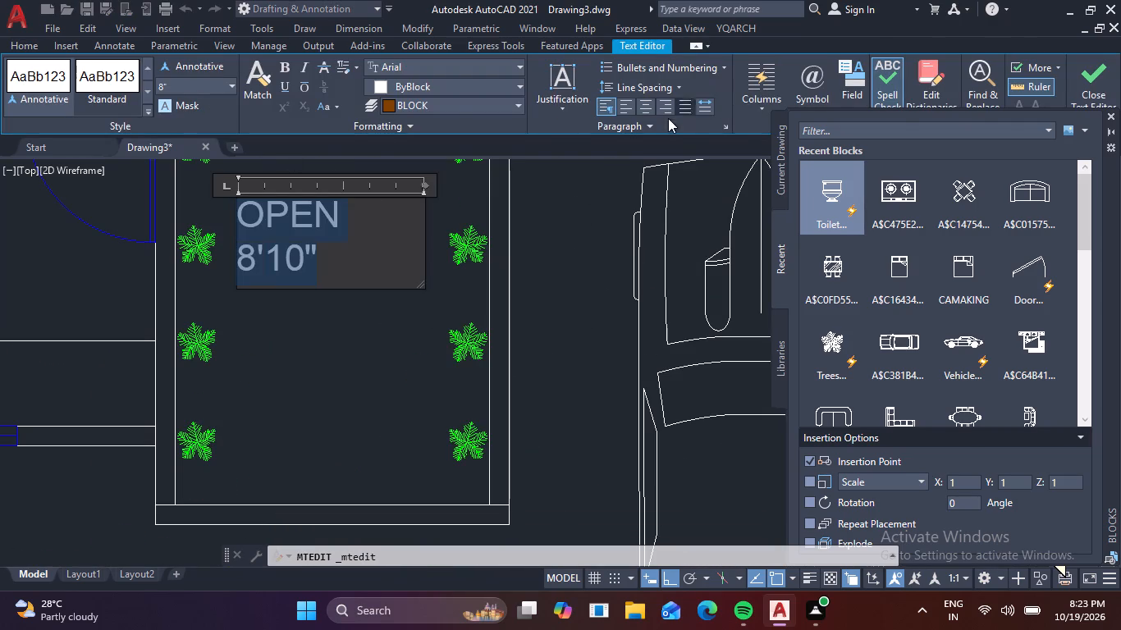
{"action": "left_click", "coordinate": [649, 104]}
{"action": "left_click", "coordinate": [384, 321]}
Copy the OPEN label, with Ortho off, into the kitchen and into the hall area up and left of the double door.
{"action": "scroll", "coordinate": [384, 321], "scroll_direction": "down", "scroll_amount": 3}
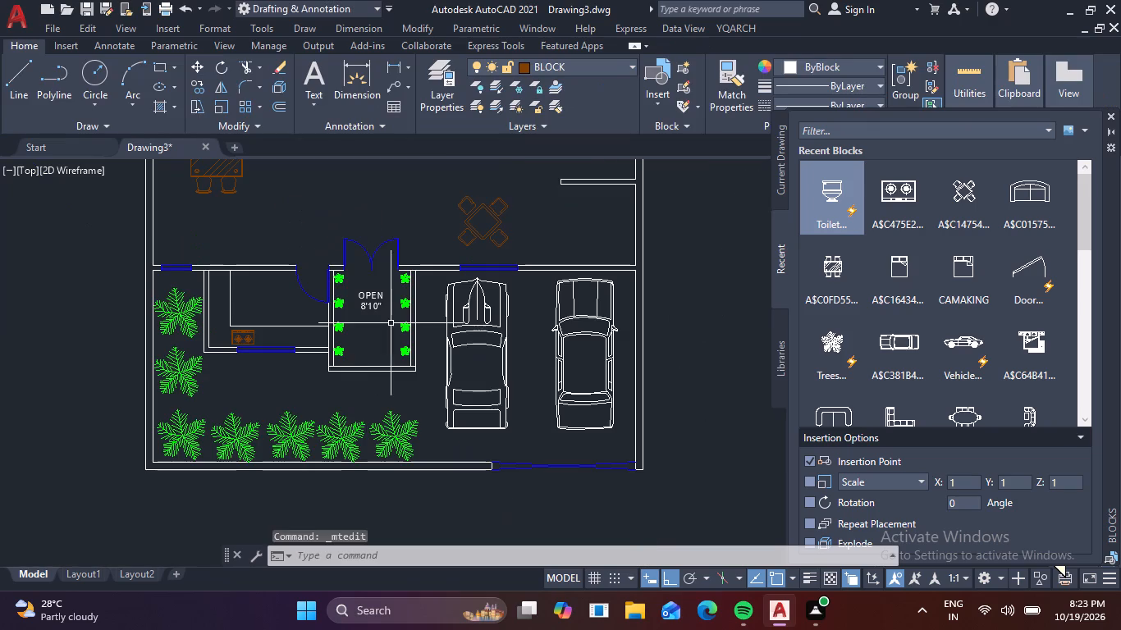
{"action": "left_click", "coordinate": [373, 299]}
{"action": "type", "text": "CO"}
{"action": "key", "text": "space"}
{"action": "left_click", "coordinate": [373, 299]}
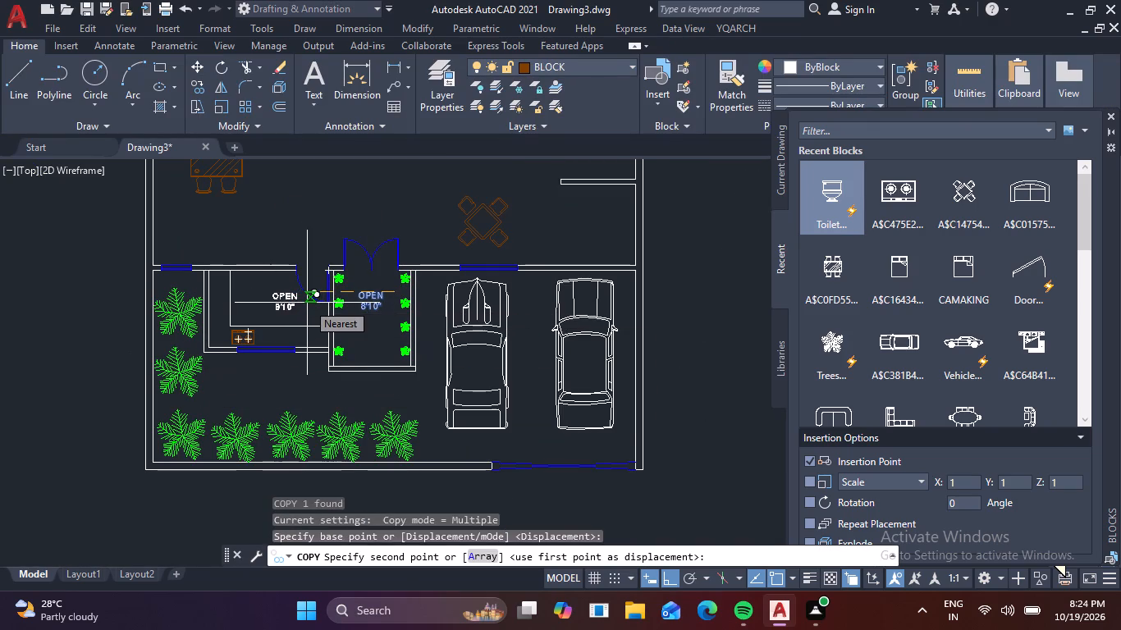
{"action": "key", "text": "F8"}
{"action": "scroll", "coordinate": [288, 309], "scroll_direction": "up", "scroll_amount": 3}
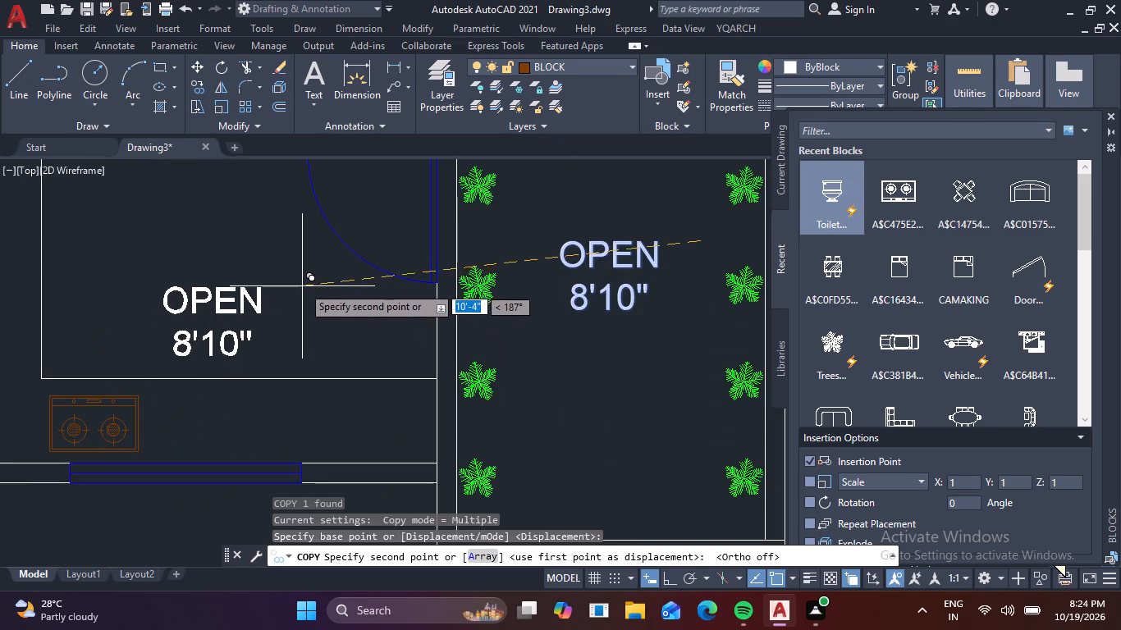
{"action": "middle_click_drag", "start_coordinate": [291, 260], "coordinate": [336, 398]}
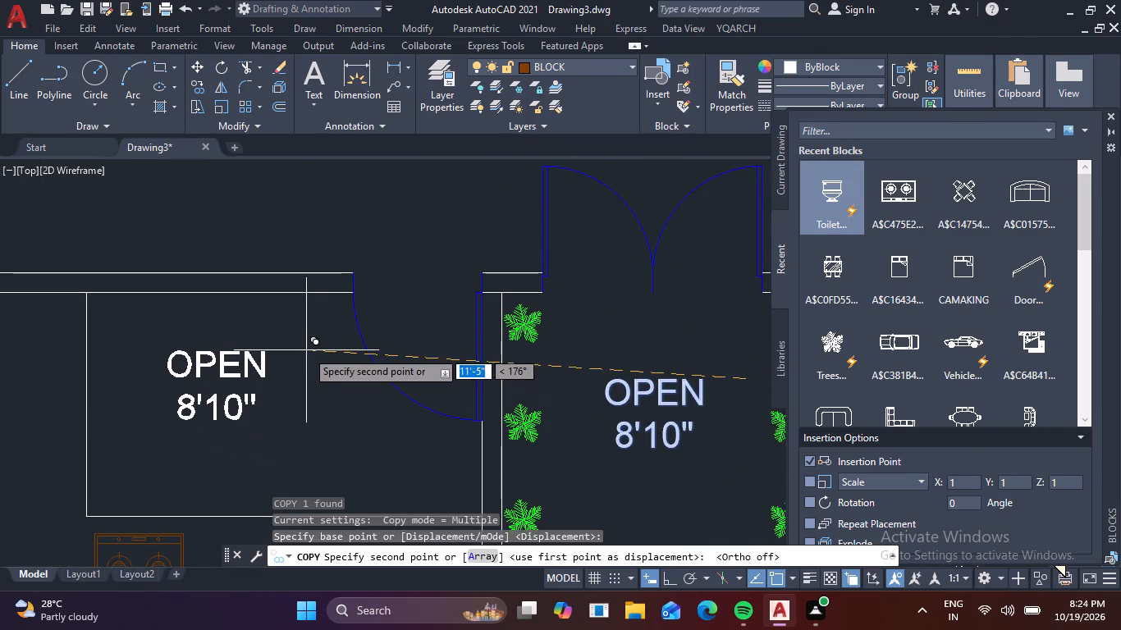
{"action": "left_click", "coordinate": [274, 351]}
{"action": "scroll", "coordinate": [293, 404], "scroll_direction": "down", "scroll_amount": 2}
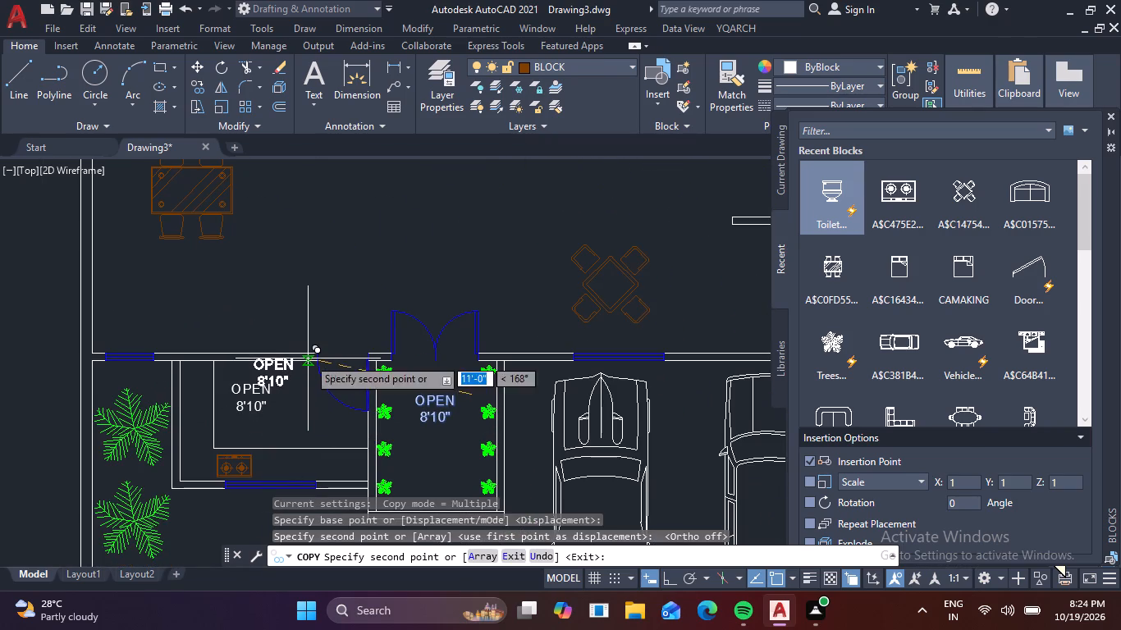
{"action": "left_click", "coordinate": [350, 252]}
Place two more OPEN label copies by the right outer wall, one below and one above the short partition wall.
{"action": "scroll", "coordinate": [465, 295], "scroll_direction": "down", "scroll_amount": 1}
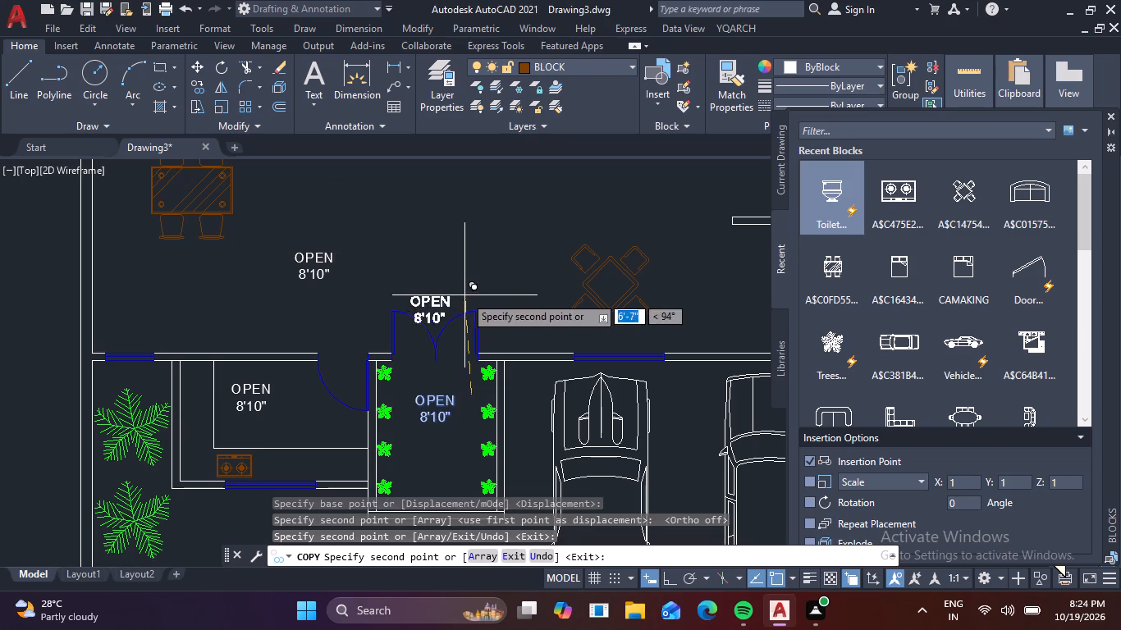
{"action": "middle_click_drag", "start_coordinate": [469, 304], "coordinate": [346, 458]}
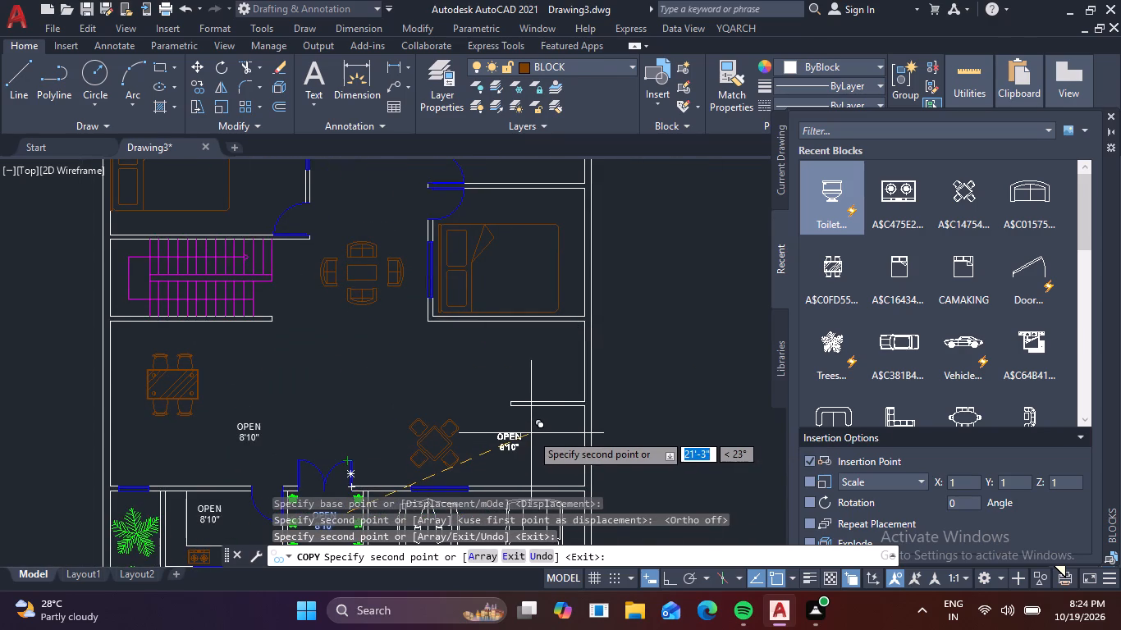
{"action": "scroll", "coordinate": [532, 434], "scroll_direction": "up", "scroll_amount": 2}
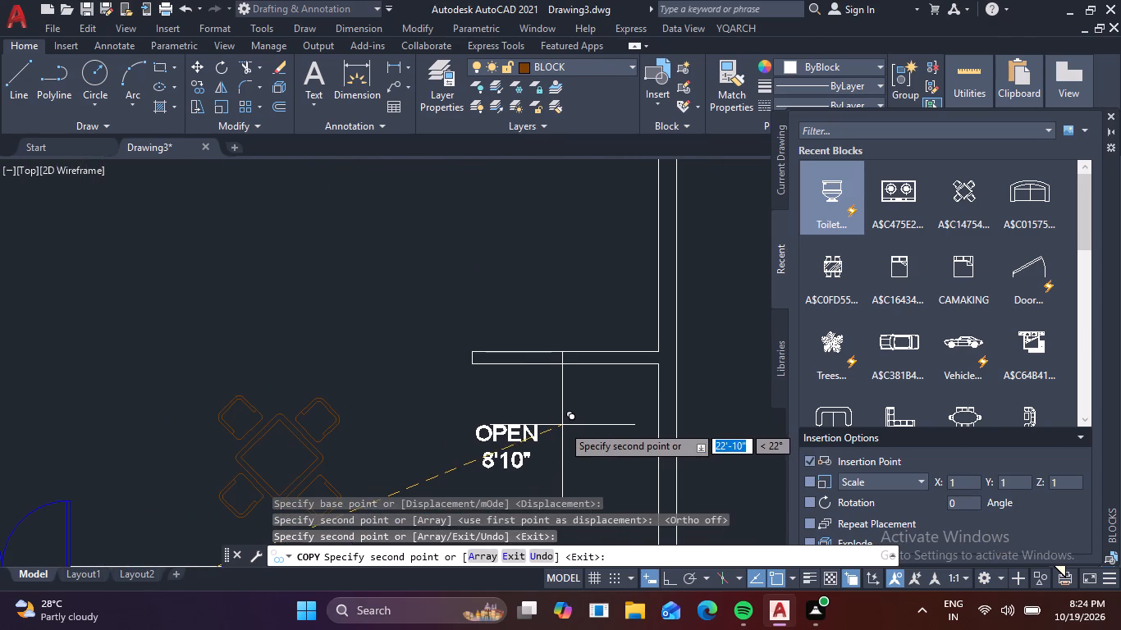
{"action": "left_click", "coordinate": [562, 425]}
{"action": "middle_click_drag", "start_coordinate": [555, 218], "coordinate": [543, 304]}
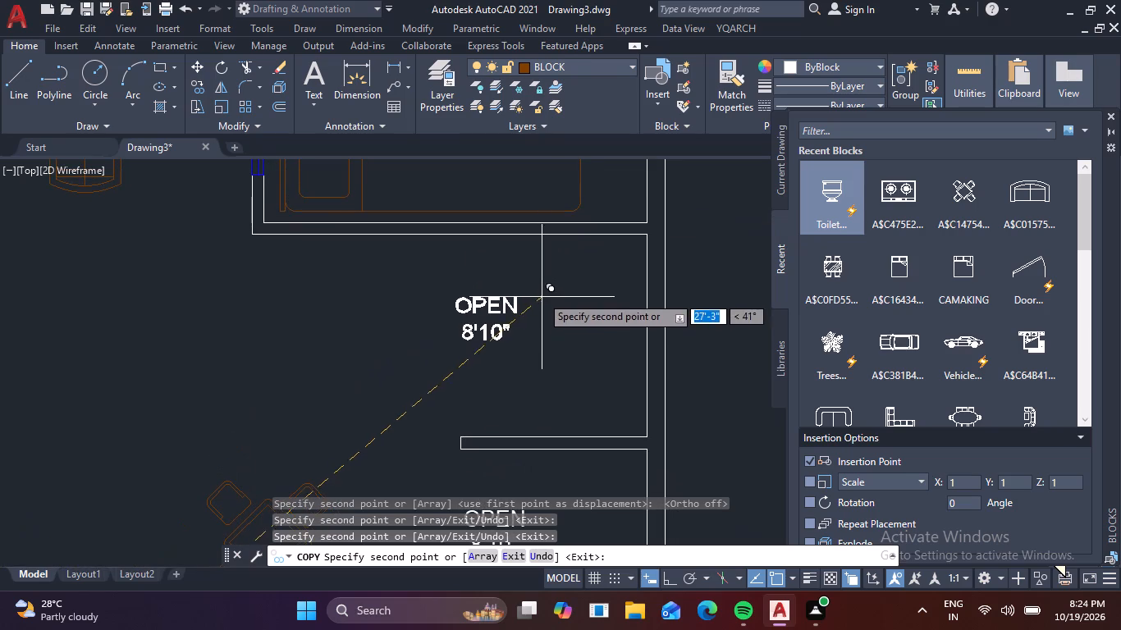
{"action": "left_click", "coordinate": [541, 294]}
Place OPEN label copies on the beds of the lower and upper right bedrooms.
{"action": "middle_click_drag", "start_coordinate": [497, 314], "coordinate": [556, 536]}
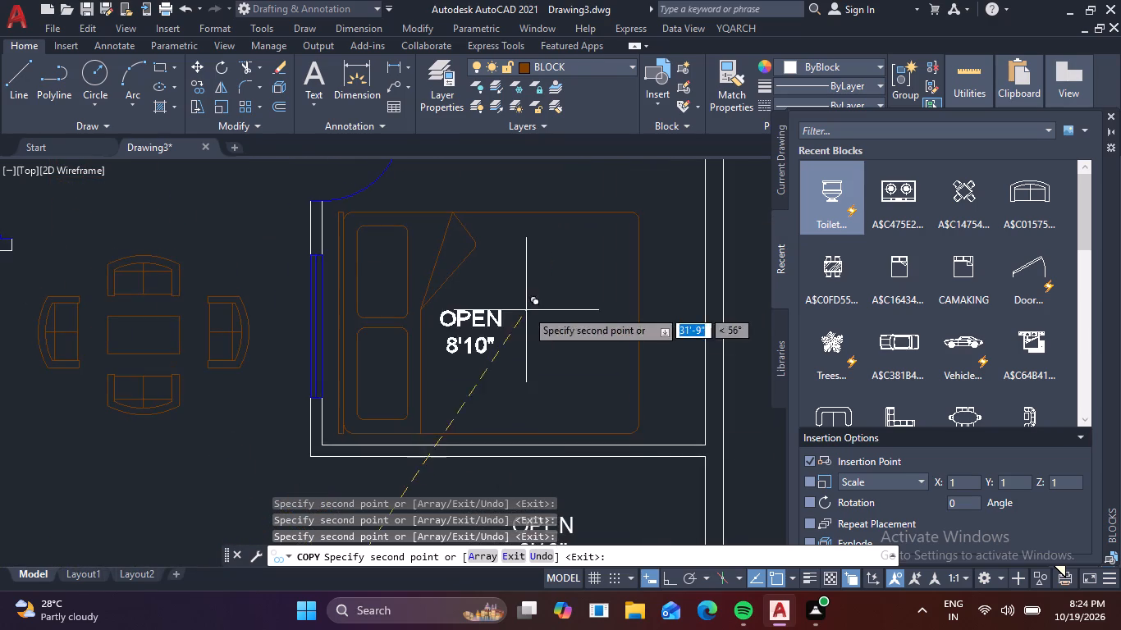
{"action": "middle_click_drag", "start_coordinate": [529, 319], "coordinate": [558, 434]}
{"action": "left_click", "coordinate": [574, 402]}
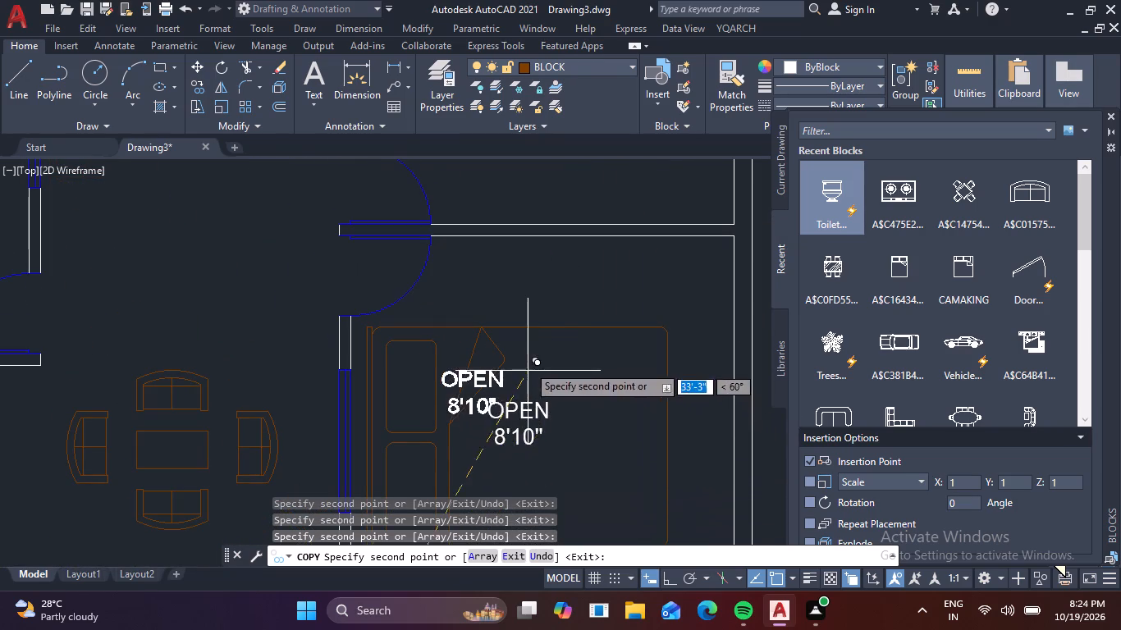
{"action": "middle_click_drag", "start_coordinate": [539, 403], "coordinate": [560, 600]}
{"action": "middle_click_drag", "start_coordinate": [561, 375], "coordinate": [626, 554]}
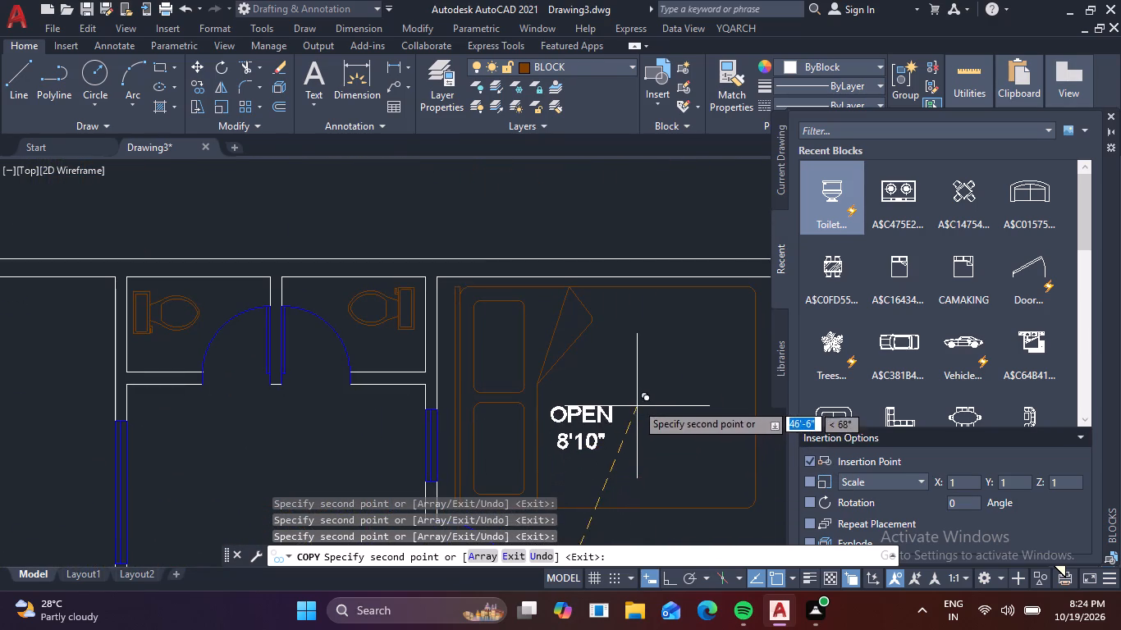
{"action": "left_click", "coordinate": [635, 389]}
Place OPEN label copies on the left bedroom's bed and on the staircase.
{"action": "middle_click_drag", "start_coordinate": [473, 489], "coordinate": [575, 431]}
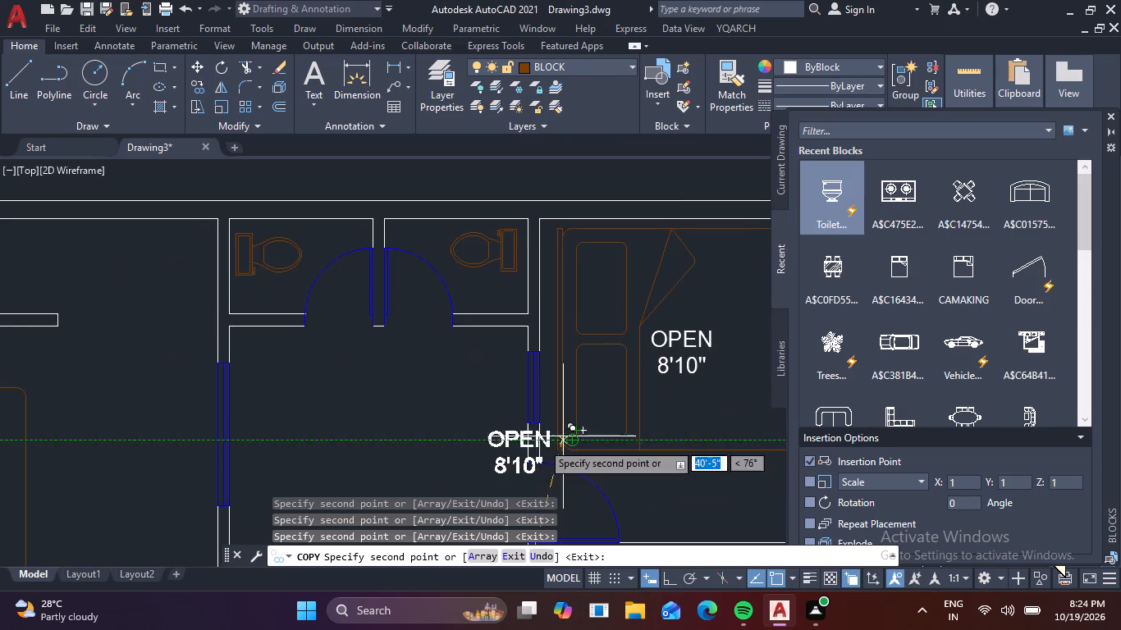
{"action": "scroll", "coordinate": [436, 455], "scroll_direction": "down", "scroll_amount": 1}
{"action": "middle_click_drag", "start_coordinate": [406, 453], "coordinate": [563, 285]}
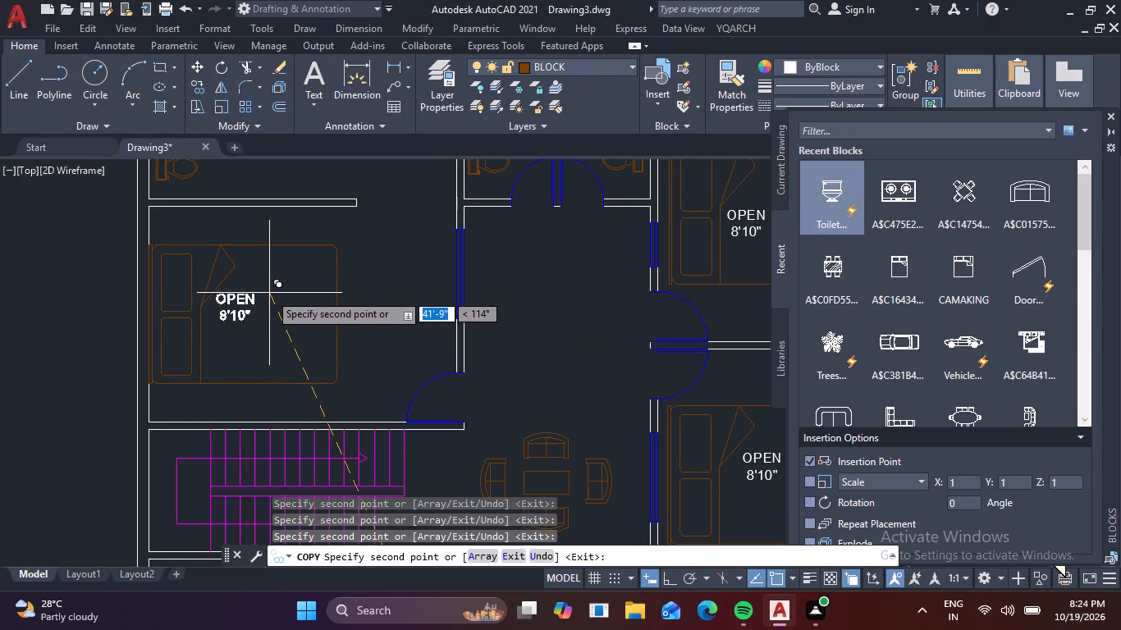
{"action": "left_click", "coordinate": [269, 293]}
{"action": "middle_click_drag", "start_coordinate": [382, 327], "coordinate": [399, 253]}
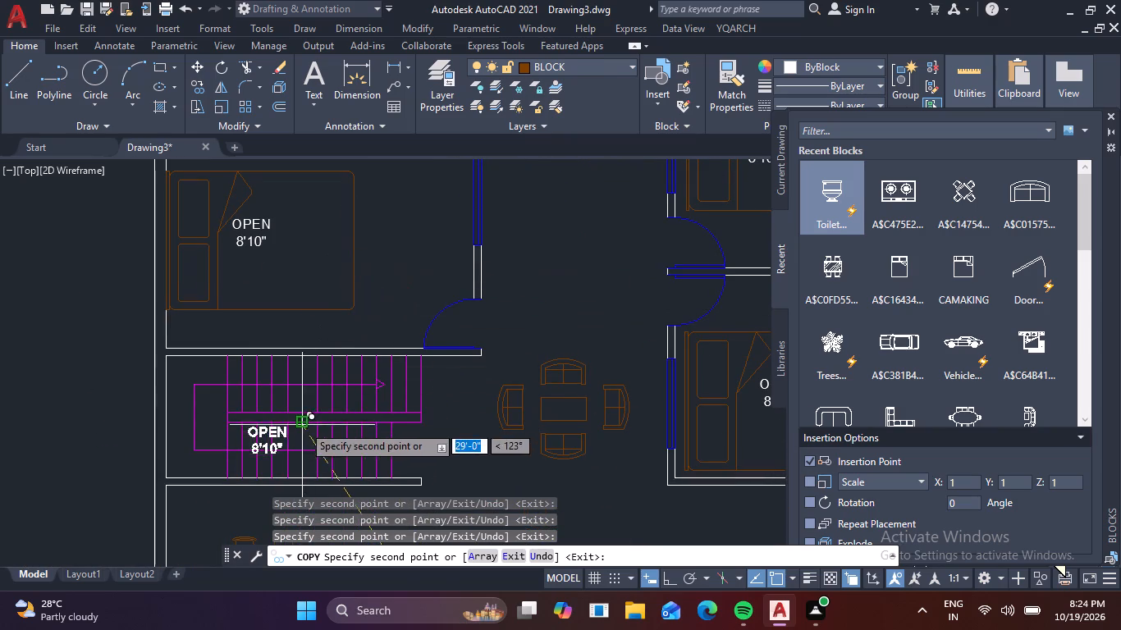
{"action": "left_click", "coordinate": [320, 413]}
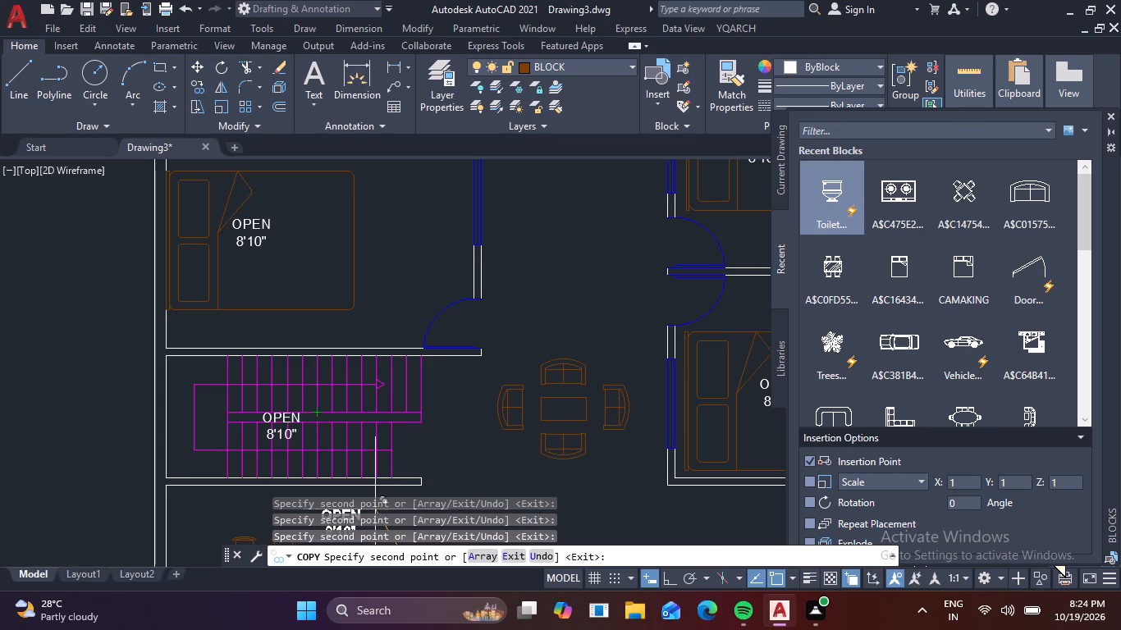
Place the last OPEN label copies in the garden below the kitchen window and just outside the gate, and finish copying.
{"action": "scroll", "coordinate": [345, 395], "scroll_direction": "down", "scroll_amount": 1}
{"action": "middle_click_drag", "start_coordinate": [346, 399], "coordinate": [388, 19]}
{"action": "scroll", "coordinate": [394, 337], "scroll_direction": "up", "scroll_amount": 1}
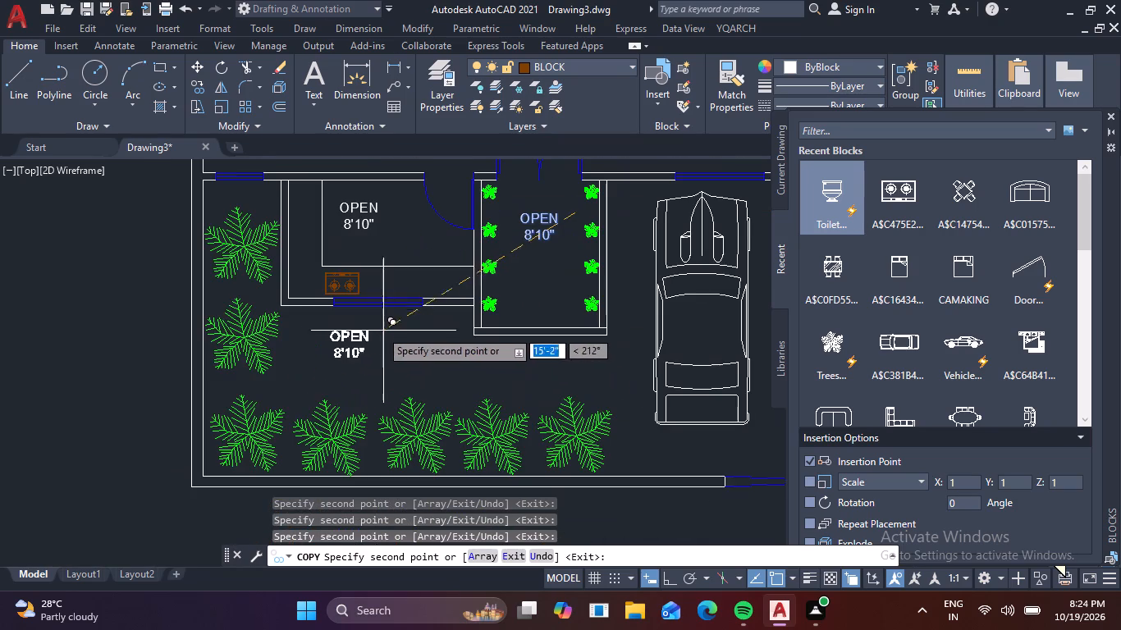
{"action": "left_click", "coordinate": [359, 322]}
{"action": "scroll", "coordinate": [412, 346], "scroll_direction": "down", "scroll_amount": 2}
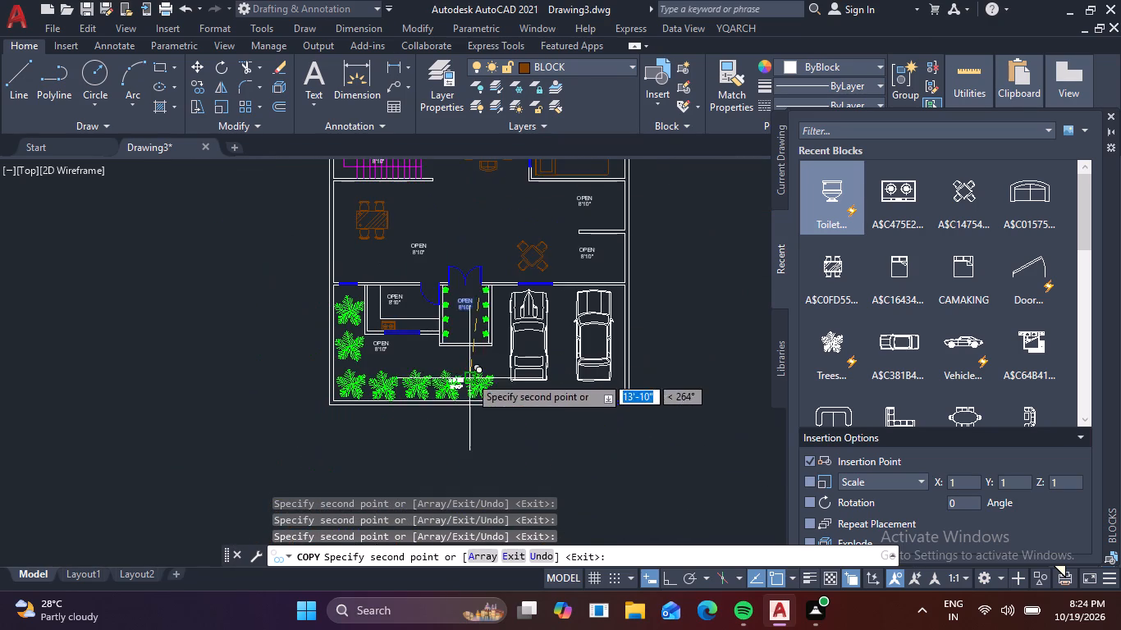
{"action": "middle_click_drag", "start_coordinate": [461, 375], "coordinate": [243, 317]}
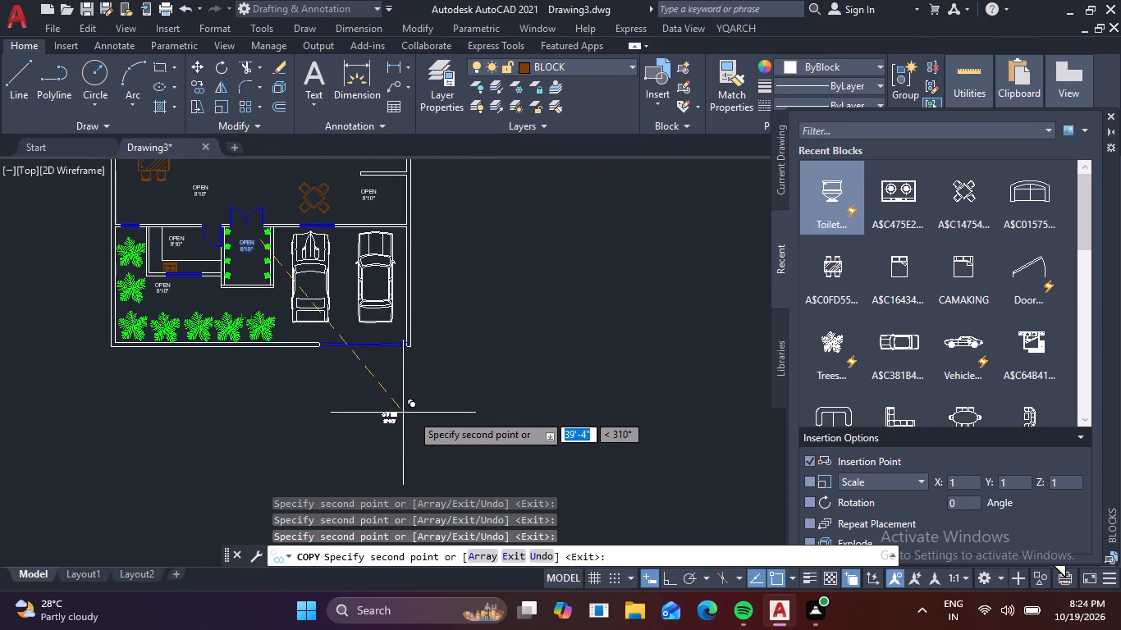
{"action": "scroll", "coordinate": [359, 372], "scroll_direction": "up", "scroll_amount": 2}
{"action": "left_click", "coordinate": [371, 324]}
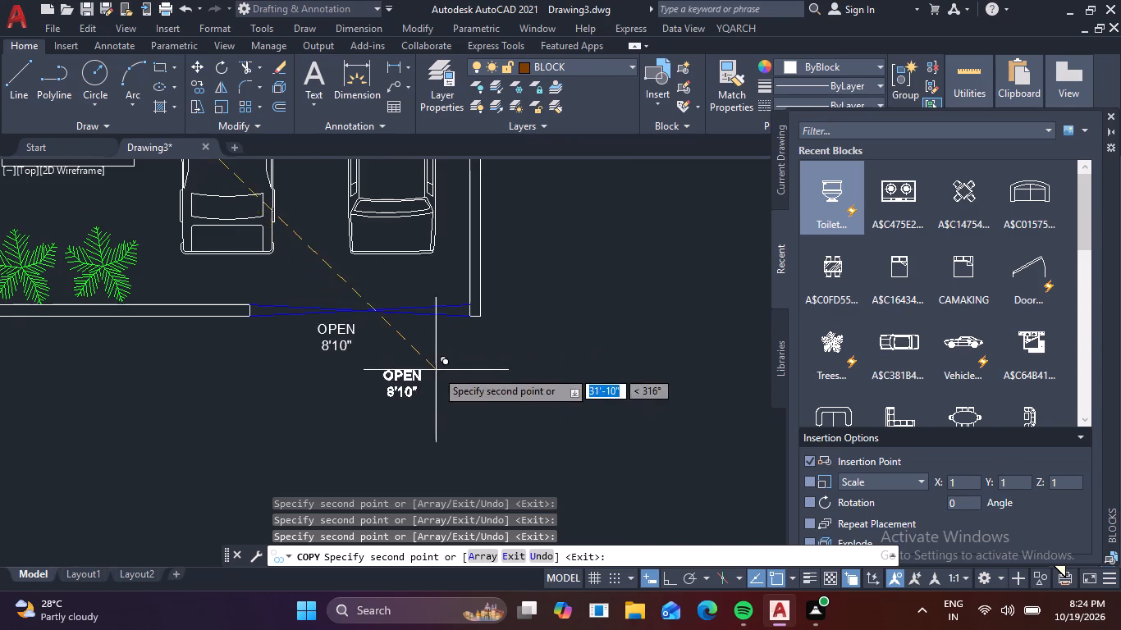
{"action": "scroll", "coordinate": [439, 374], "scroll_direction": "down", "scroll_amount": 1}
{"action": "middle_click_drag", "start_coordinate": [463, 457], "coordinate": [478, 515]}
{"action": "key", "text": "Escape"}
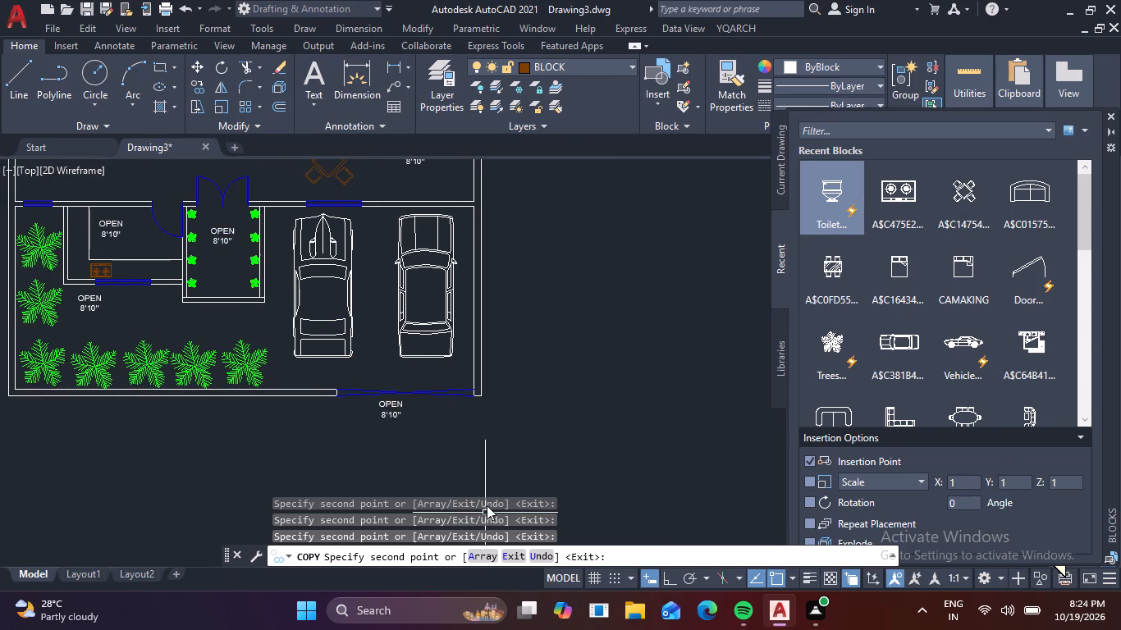
Replace the kitchen's copied label text with "KITCHEN" and "12'X9'5"" on two lines.
{"action": "scroll", "coordinate": [110, 234], "scroll_direction": "up", "scroll_amount": 1}
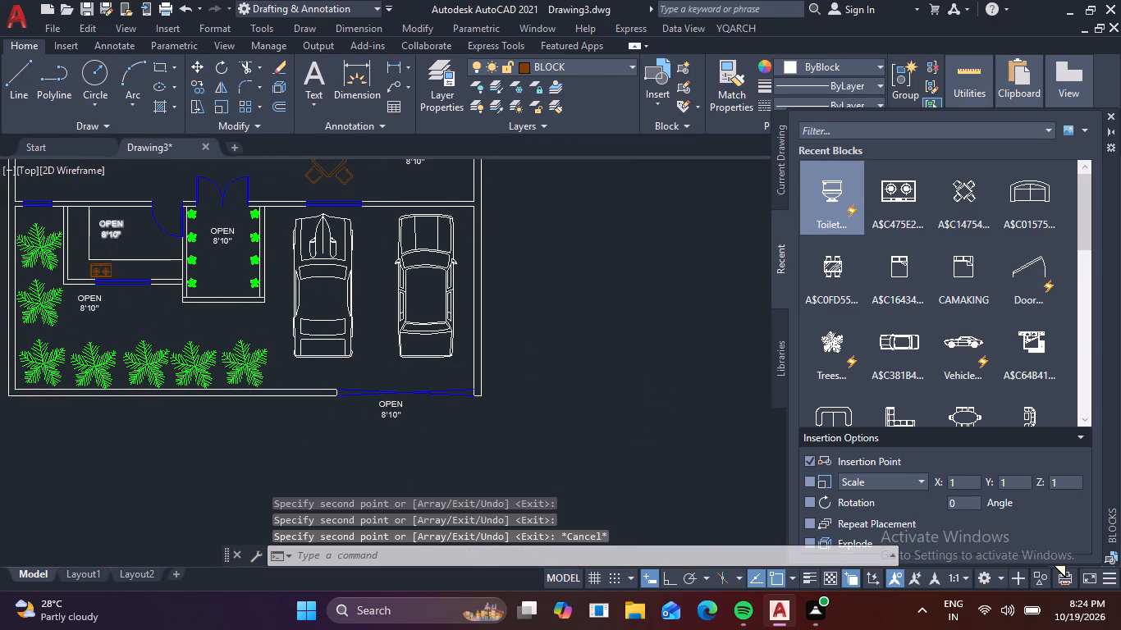
{"action": "scroll", "coordinate": [113, 232], "scroll_direction": "up", "scroll_amount": 2}
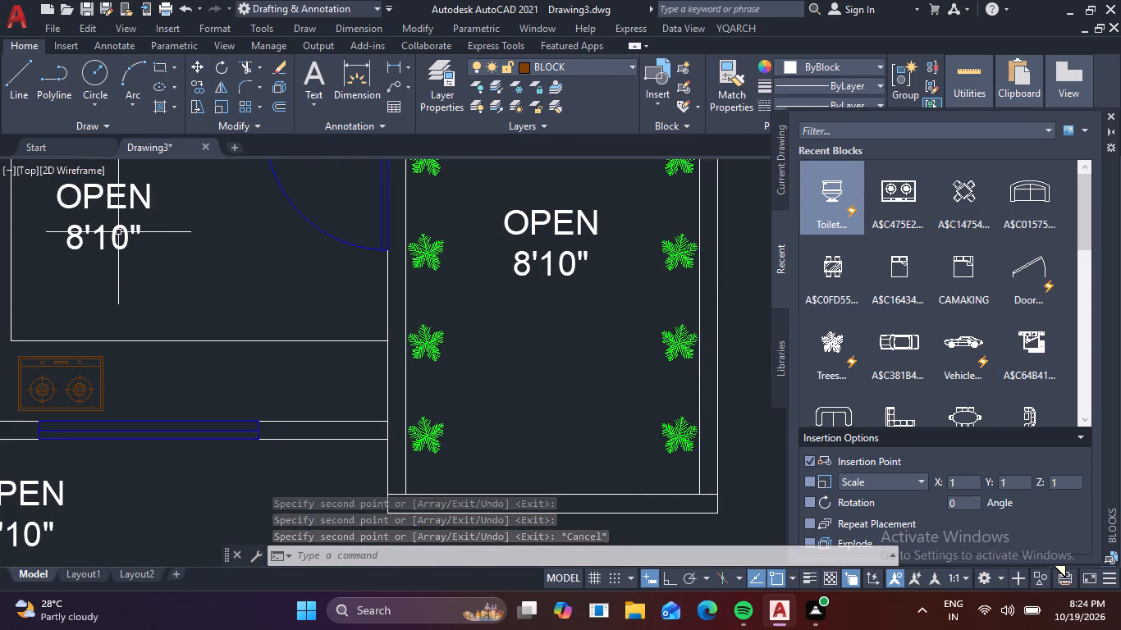
{"action": "double_click", "coordinate": [118, 232]}
{"action": "double_click", "coordinate": [120, 229]}
{"action": "double_click", "coordinate": [130, 225]}
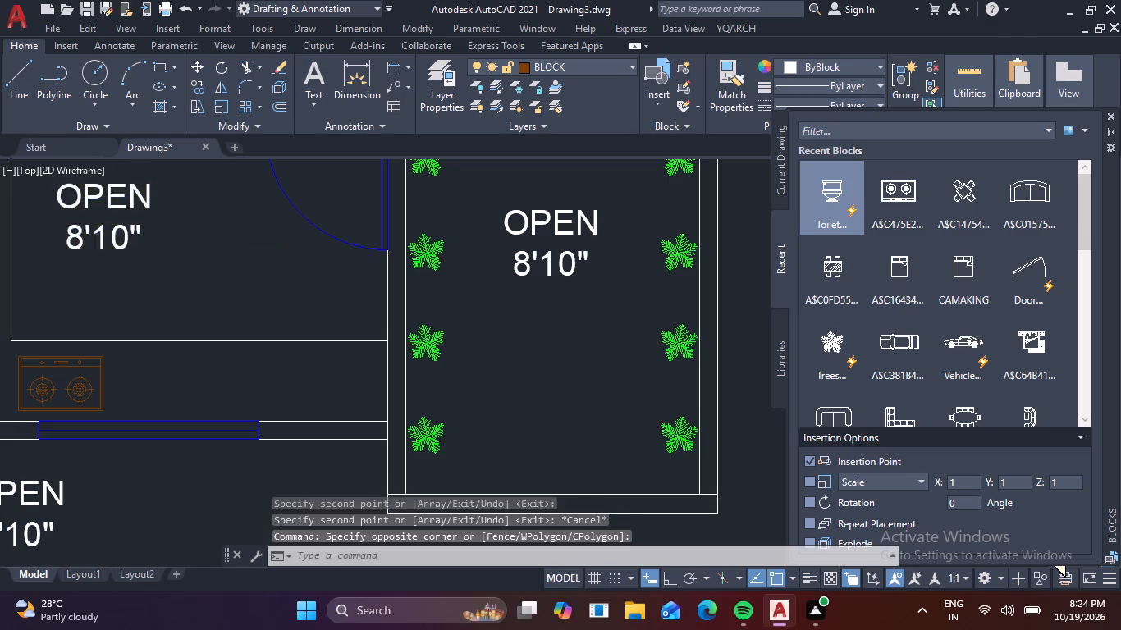
{"action": "left_click", "coordinate": [180, 241]}
{"action": "key", "text": "BackSpace"}
{"action": "key", "text": "BackSpace"}
{"action": "key", "text": "BackSpace"}
{"action": "key", "text": "BackSpace"}
{"action": "key", "text": "BackSpace"}
{"action": "key", "text": "BackSpace"}
{"action": "key", "text": "BackSpace"}
{"action": "key", "text": "BackSpace"}
{"action": "key", "text": "BackSpace"}
{"action": "key", "text": "BackSpace"}
{"action": "key", "text": "BackSpace"}
{"action": "key", "text": "BackSpace"}
{"action": "key", "text": "BackSpace"}
{"action": "key", "text": "BackSpace"}
{"action": "key", "text": "BackSpace"}
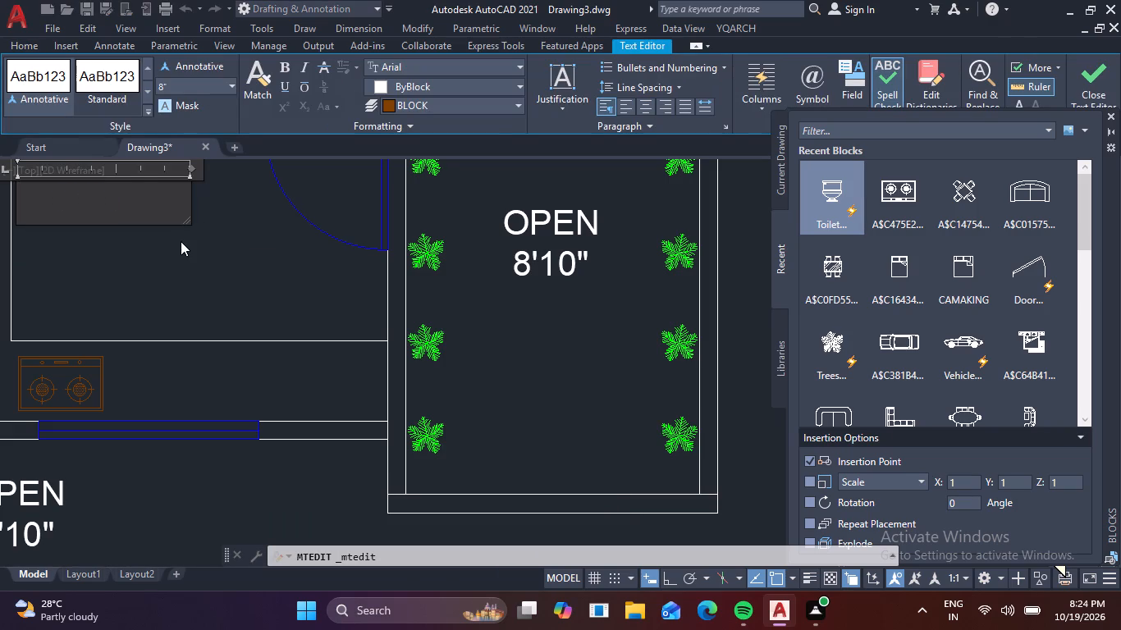
{"action": "type", "text": "KITC"}
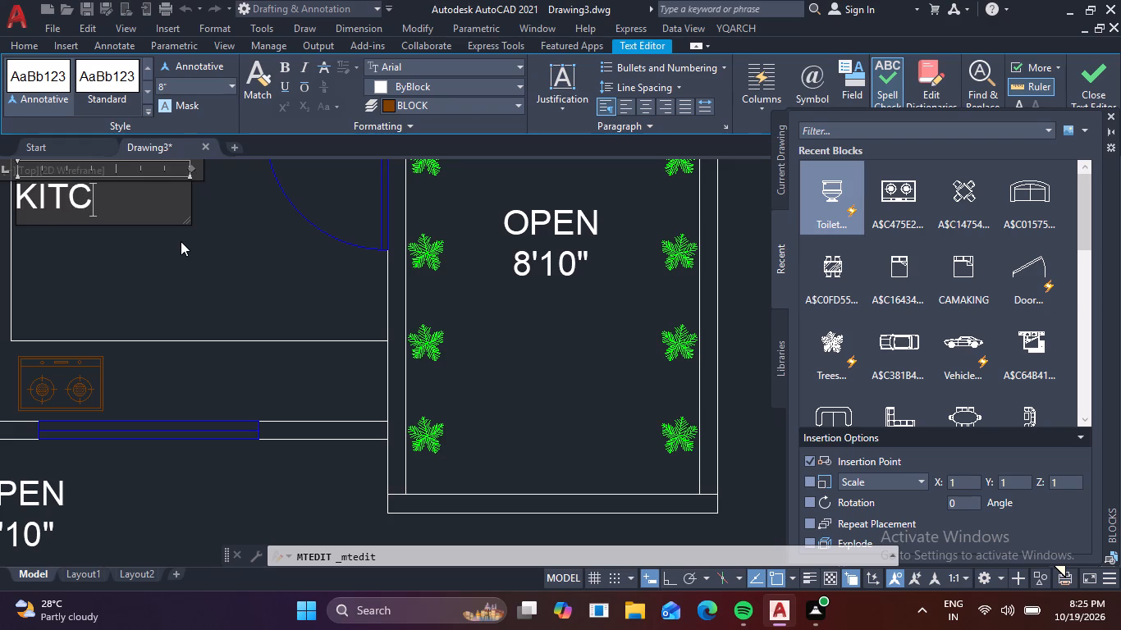
{"action": "type", "text": "HE"}
{"action": "key", "text": "n"}
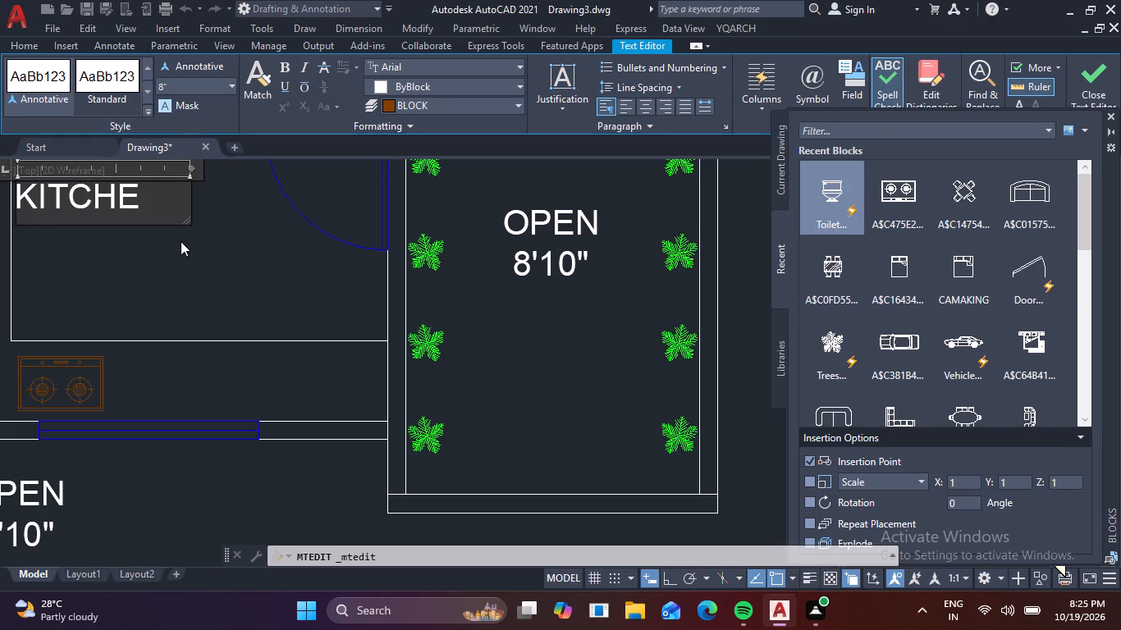
{"action": "key", "text": "Return"}
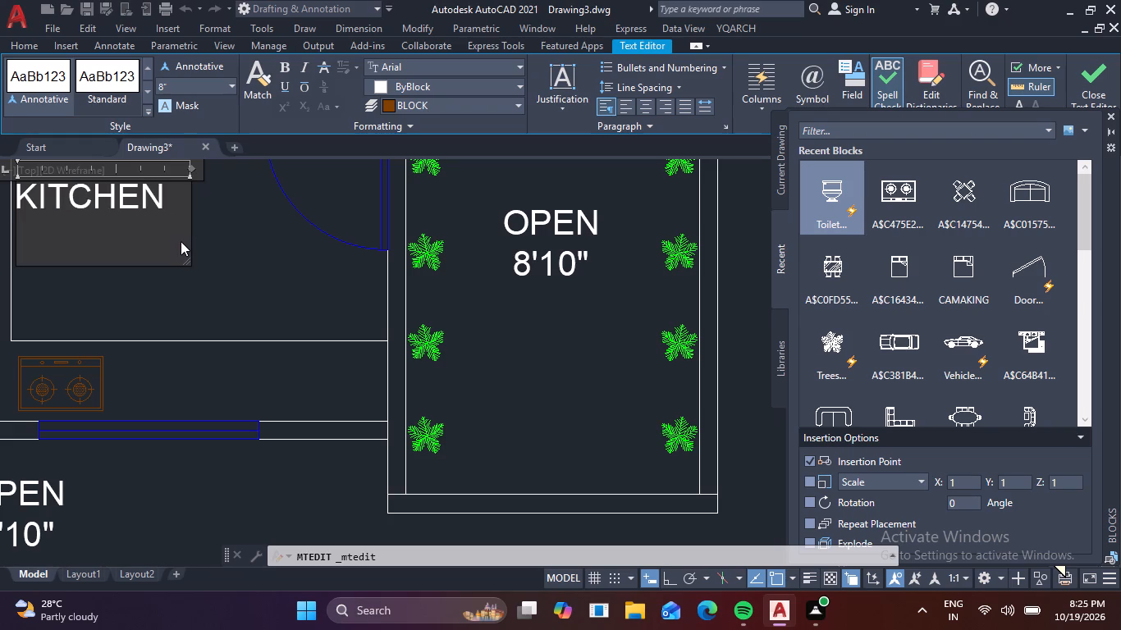
{"action": "type", "text": "12"}
{"action": "key", "text": "apostrophe"}
{"action": "key", "text": "x"}
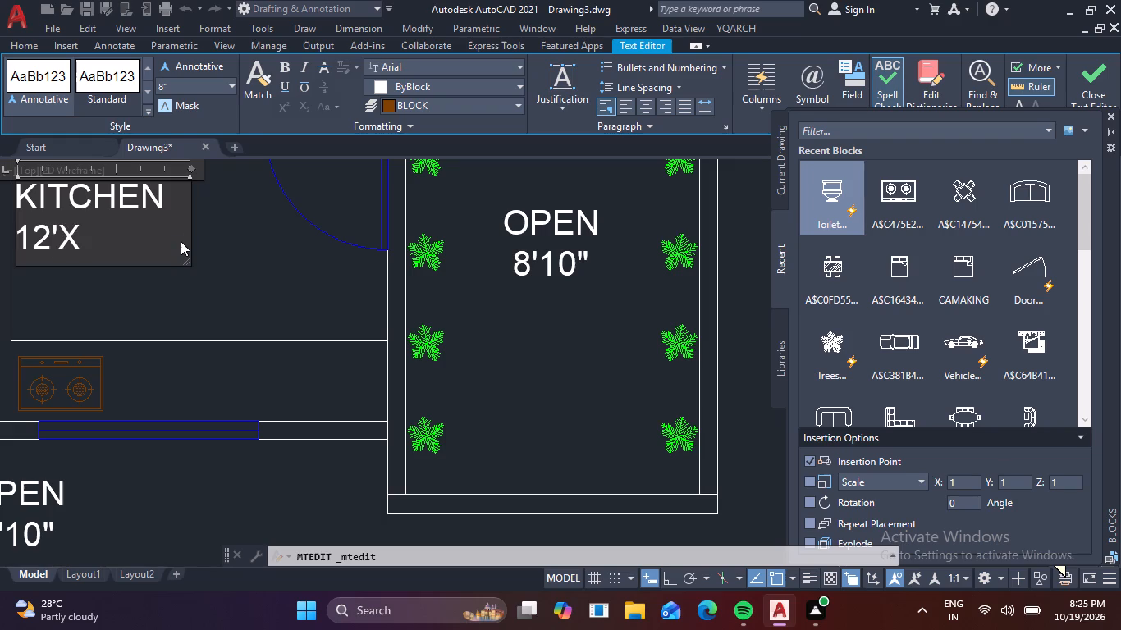
{"action": "key", "text": "9"}
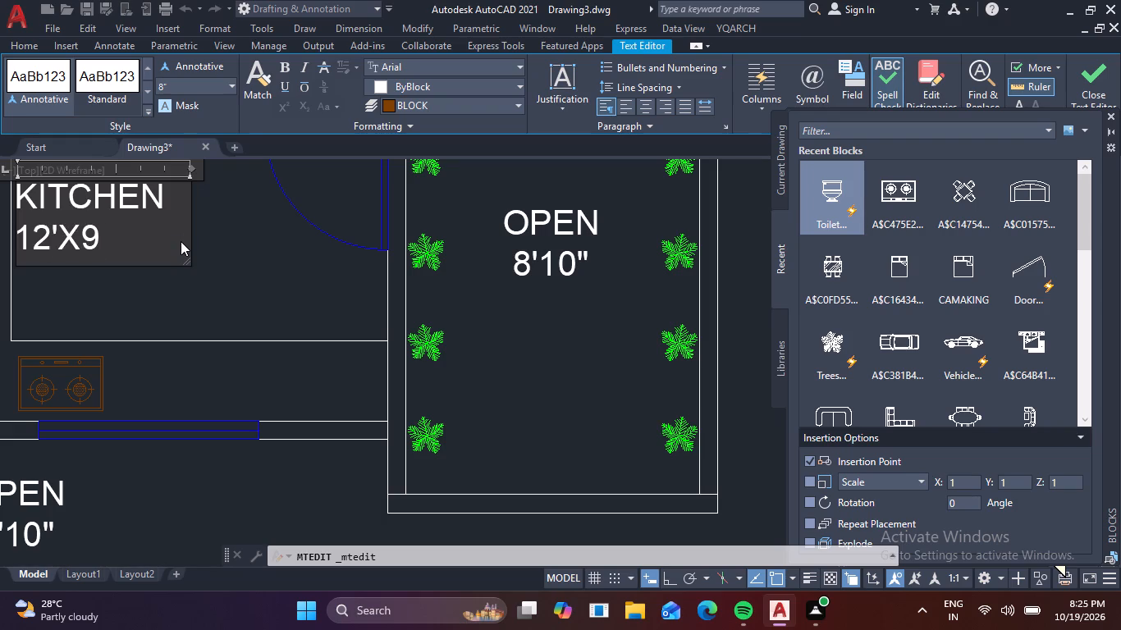
{"action": "key", "text": "apostrophe"}
{"action": "type", "text": "5\""}
Centre both lines of the KITCHEN label text.
{"action": "left_click_drag", "start_coordinate": [163, 238], "coordinate": [109, 240]}
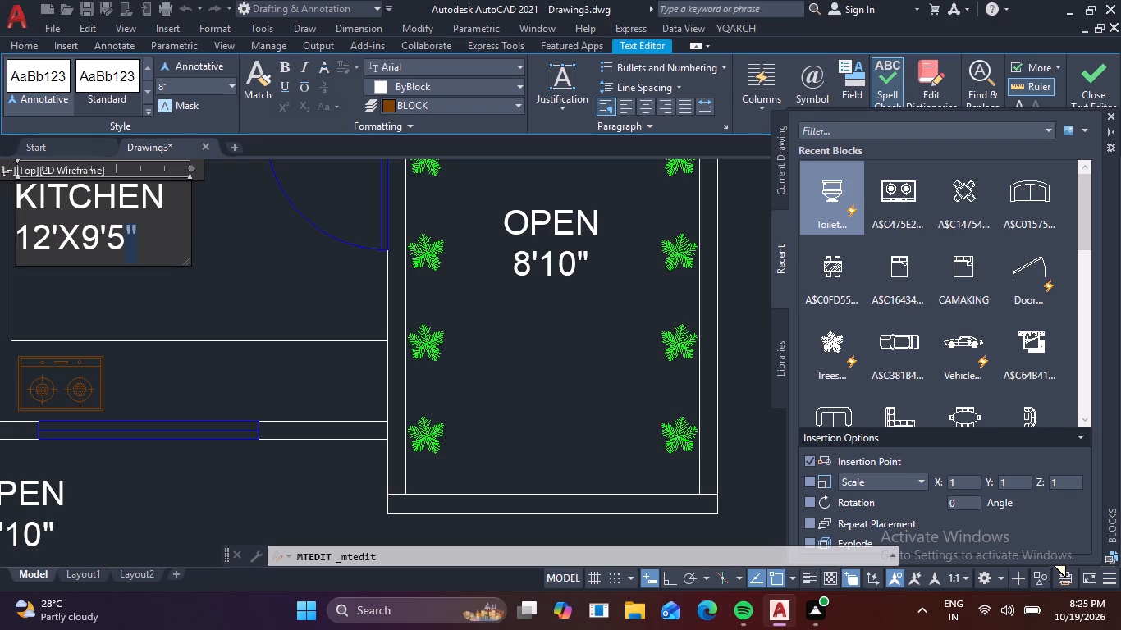
{"action": "left_click_drag", "start_coordinate": [109, 240], "coordinate": [2, 186]}
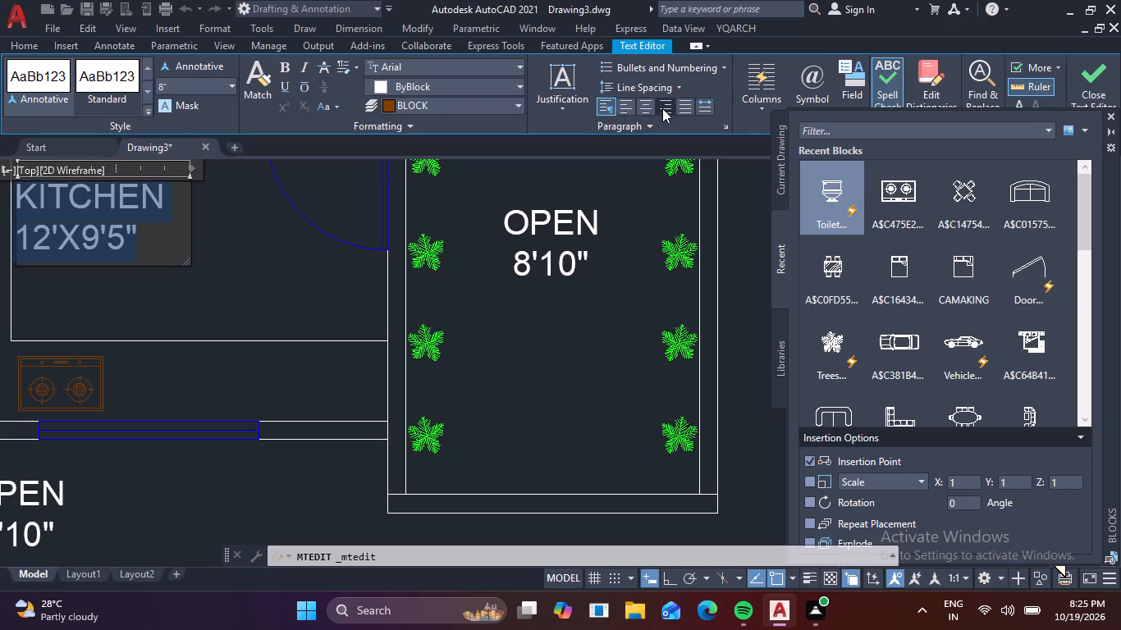
{"action": "left_click", "coordinate": [643, 108]}
{"action": "left_click", "coordinate": [325, 262]}
Move the KITCHEN label slightly right and down toward the middle of the kitchen floor.
{"action": "scroll", "coordinate": [381, 306], "scroll_direction": "down", "scroll_amount": 1}
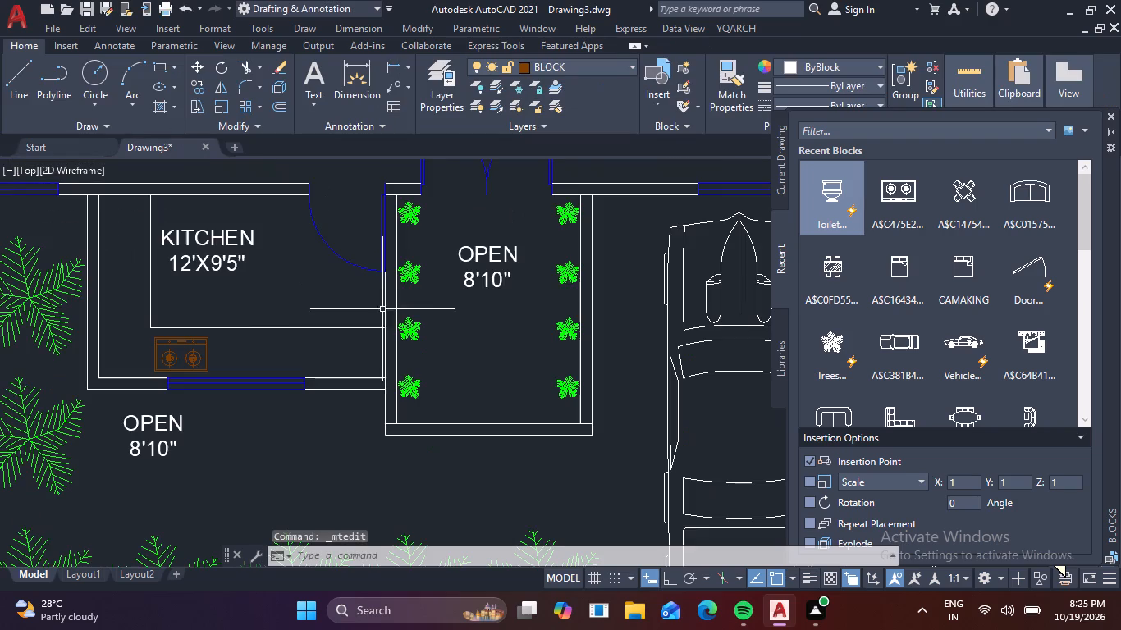
{"action": "left_click", "coordinate": [220, 268]}
{"action": "type", "text": "M"}
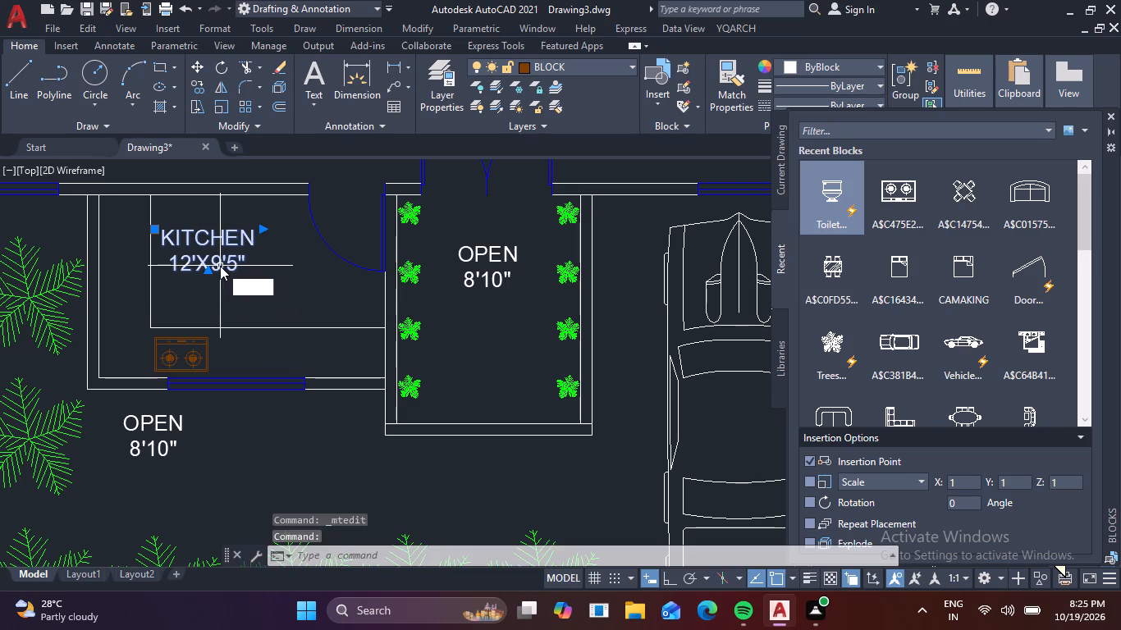
{"action": "key", "text": "space"}
{"action": "left_click", "coordinate": [221, 265]}
{"action": "left_click", "coordinate": [268, 277]}
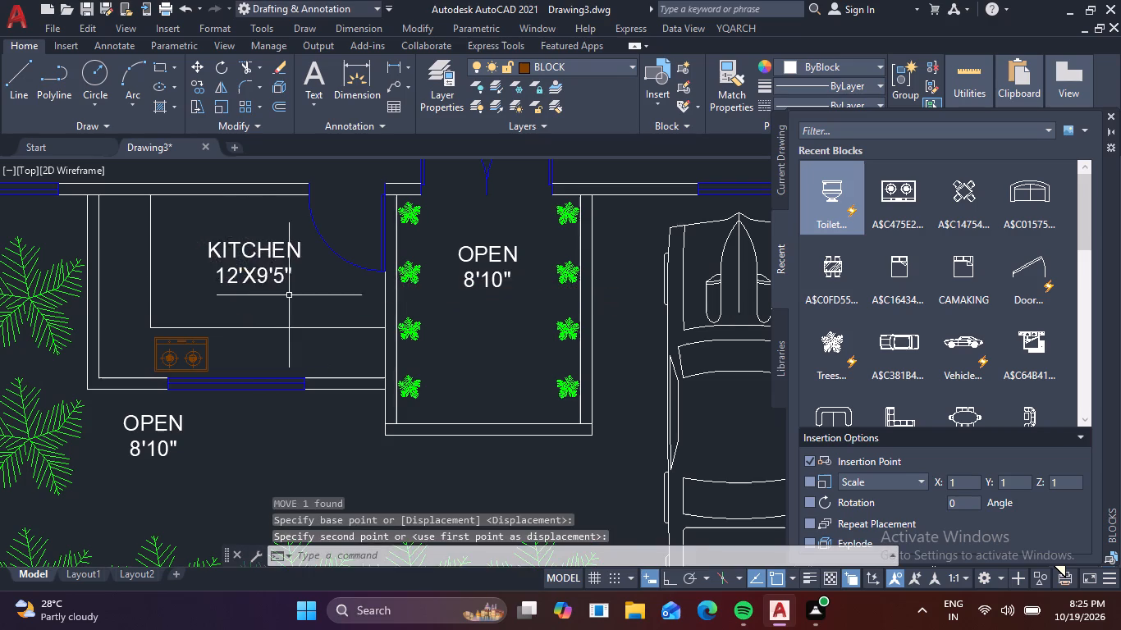
{"action": "scroll", "coordinate": [291, 299], "scroll_direction": "down", "scroll_amount": 2}
{"action": "scroll", "coordinate": [286, 360], "scroll_direction": "up", "scroll_amount": 2}
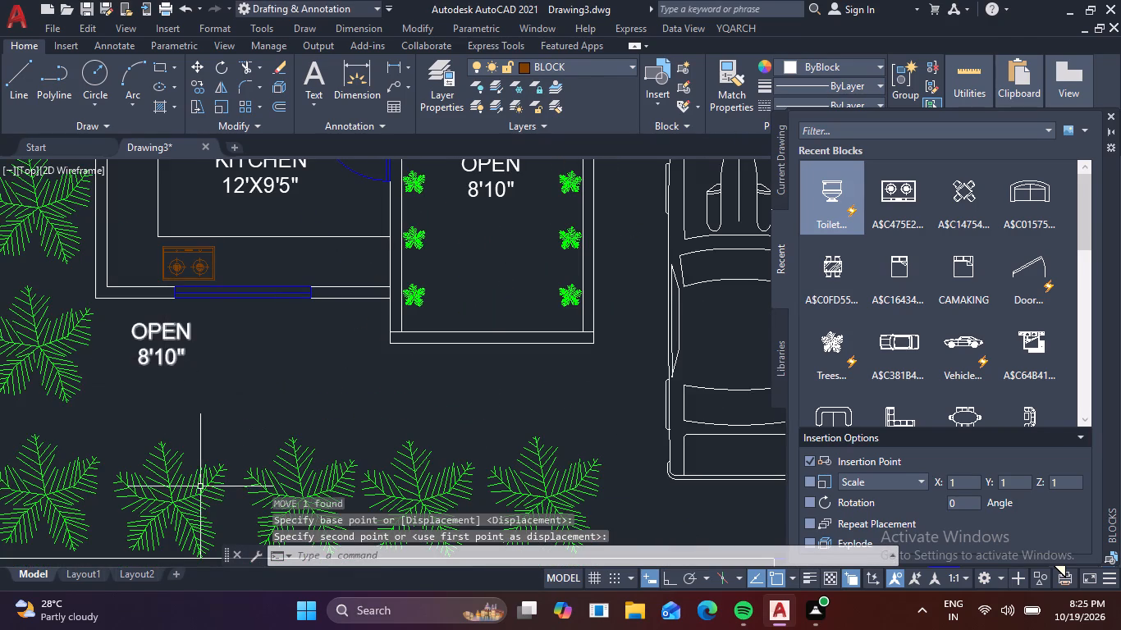
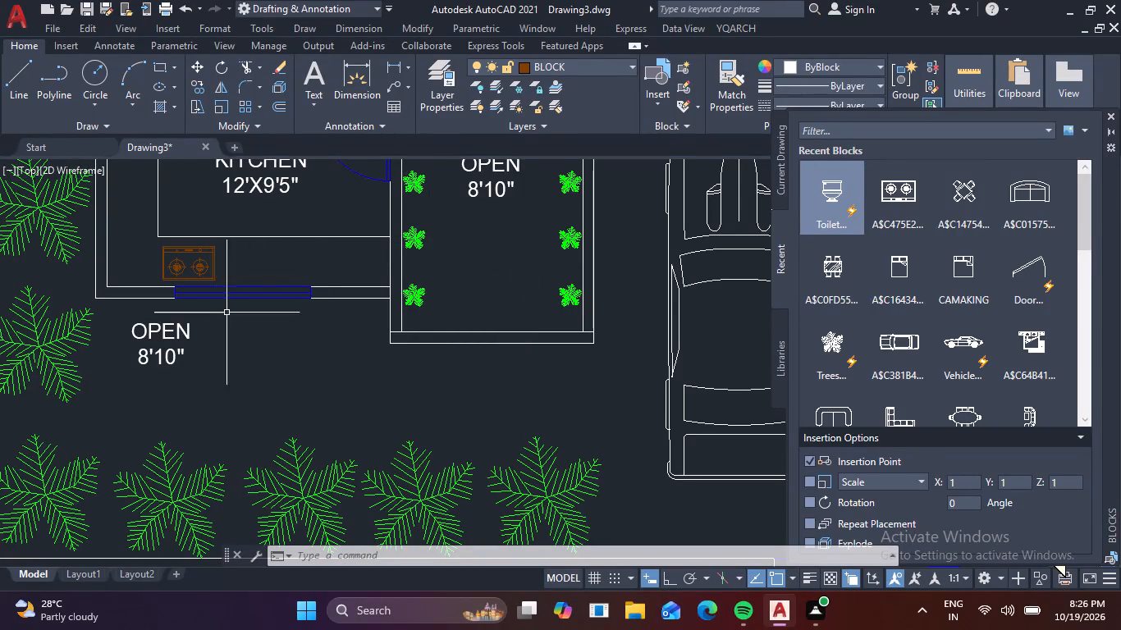
Replace the OPEN 8'10" label in the room directly above the right-hand car with POOJA GHAR, widening the text box to fit one line.
{"action": "scroll", "coordinate": [222, 349], "scroll_direction": "down", "scroll_amount": 3}
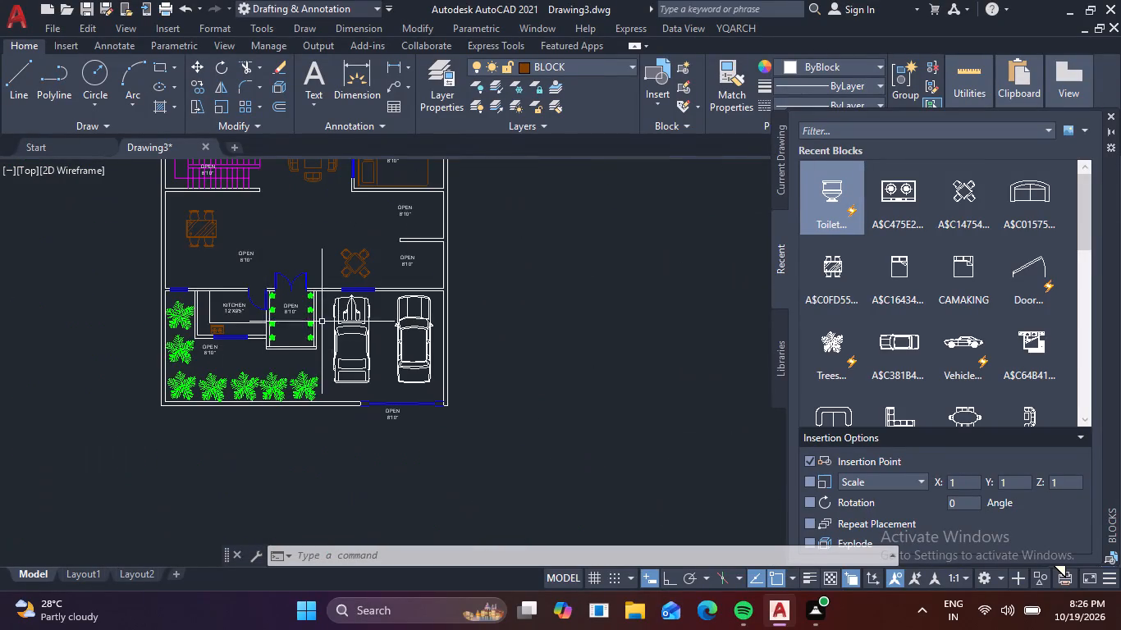
{"action": "middle_click_drag", "start_coordinate": [331, 321], "coordinate": [291, 385]}
{"action": "scroll", "coordinate": [400, 347], "scroll_direction": "up", "scroll_amount": 2}
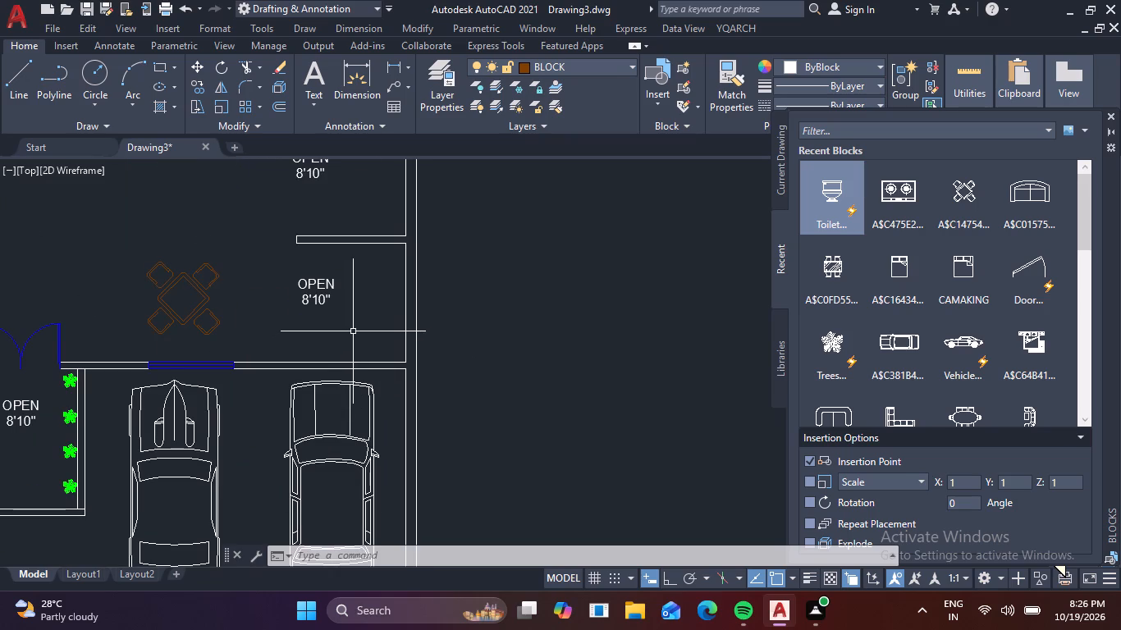
{"action": "scroll", "coordinate": [322, 309], "scroll_direction": "up", "scroll_amount": 2}
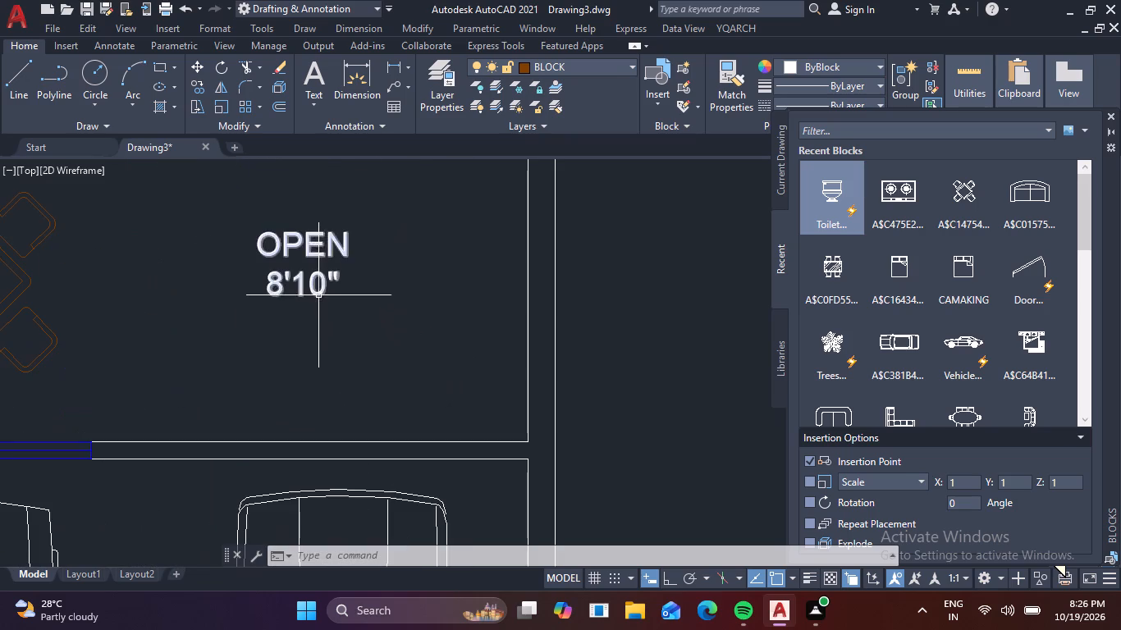
{"action": "double_click", "coordinate": [320, 294]}
{"action": "left_click", "coordinate": [355, 294]}
{"action": "key", "text": "BackSpace"}
{"action": "key", "text": "BackSpace"}
{"action": "key", "text": "BackSpace"}
{"action": "key", "text": "BackSpace"}
{"action": "key", "text": "BackSpace"}
{"action": "key", "text": "BackSpace"}
{"action": "key", "text": "BackSpace"}
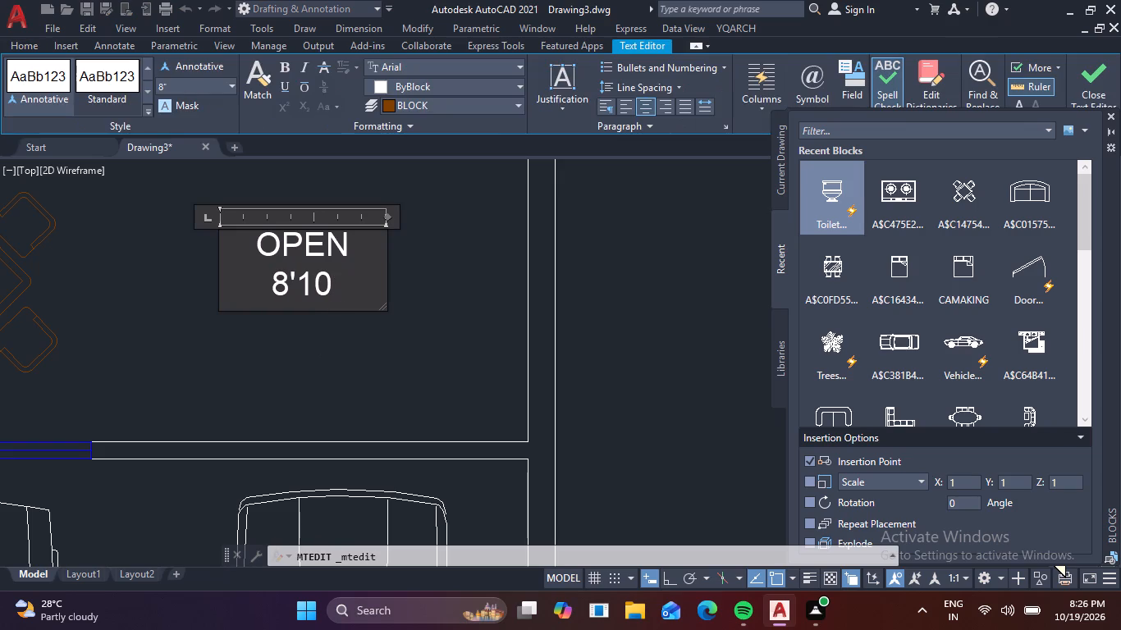
{"action": "key", "text": "BackSpace"}
{"action": "key", "text": "BackSpace"}
{"action": "key", "text": "BackSpace"}
{"action": "key", "text": "BackSpace"}
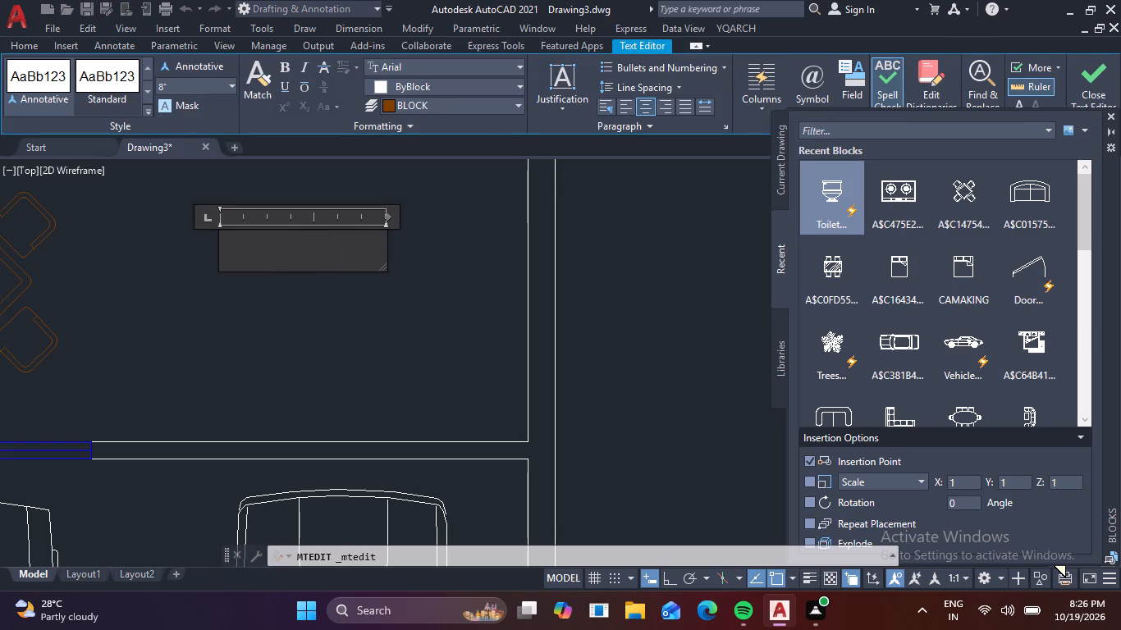
{"action": "key", "text": "p"}
{"action": "type", "text": "OOJA"}
{"action": "key", "text": "space"}
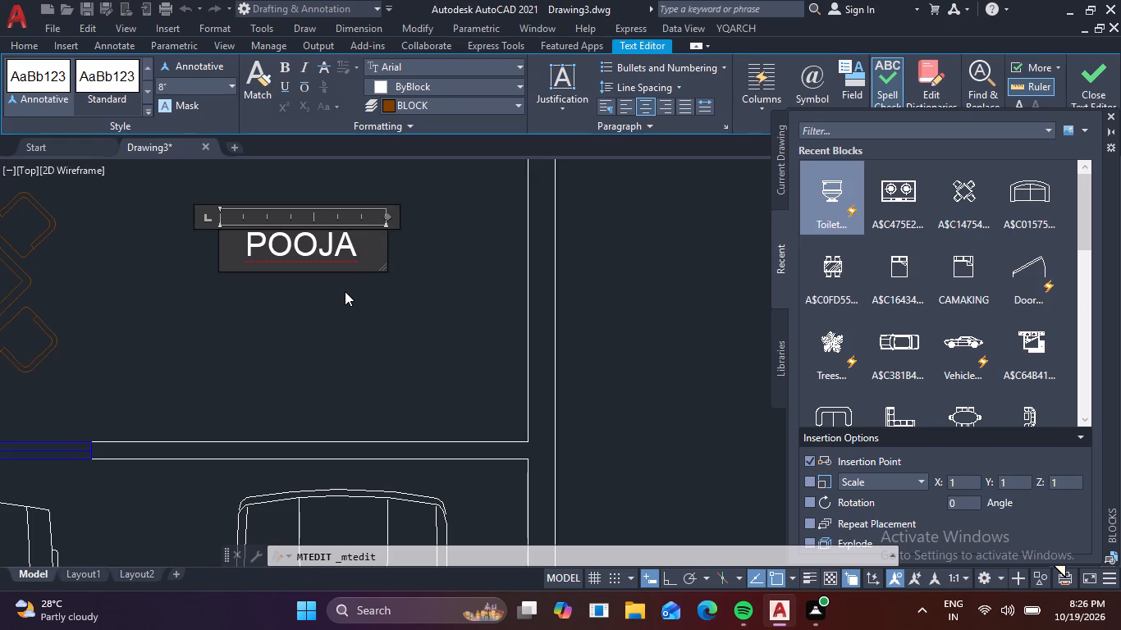
{"action": "type", "text": "GHA"}
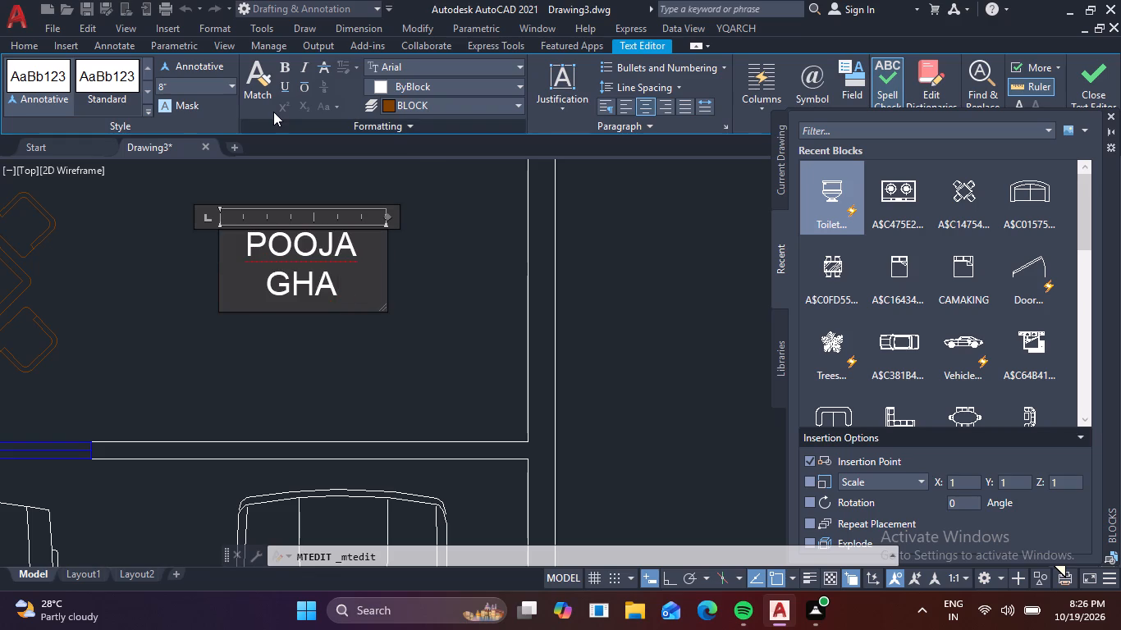
{"action": "key", "text": "r"}
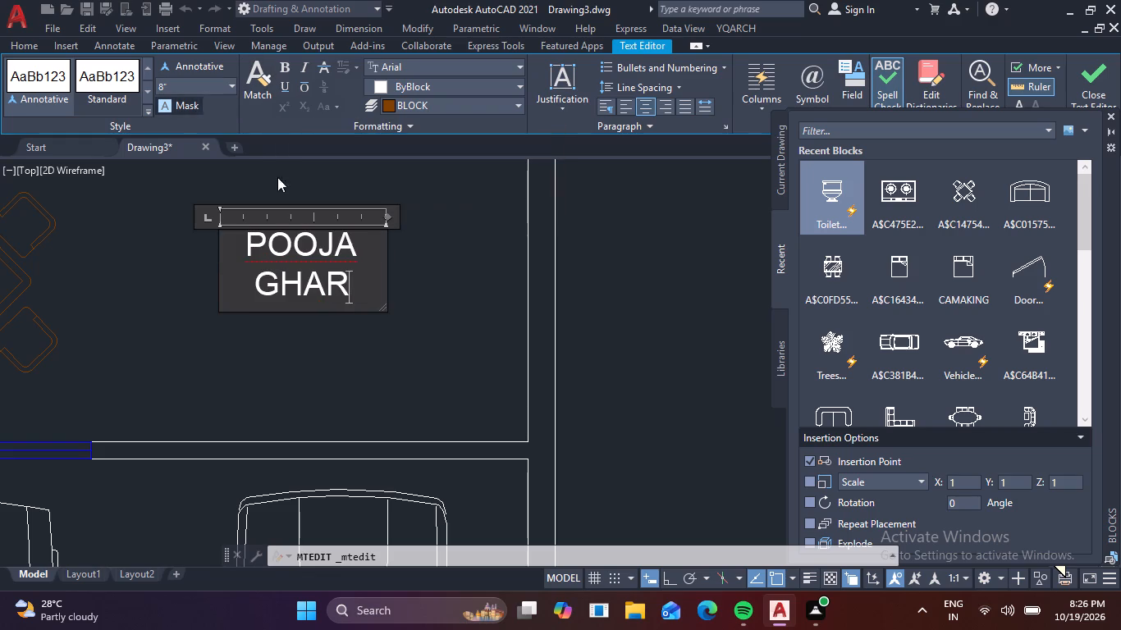
{"action": "left_click_drag", "start_coordinate": [384, 215], "coordinate": [413, 211]}
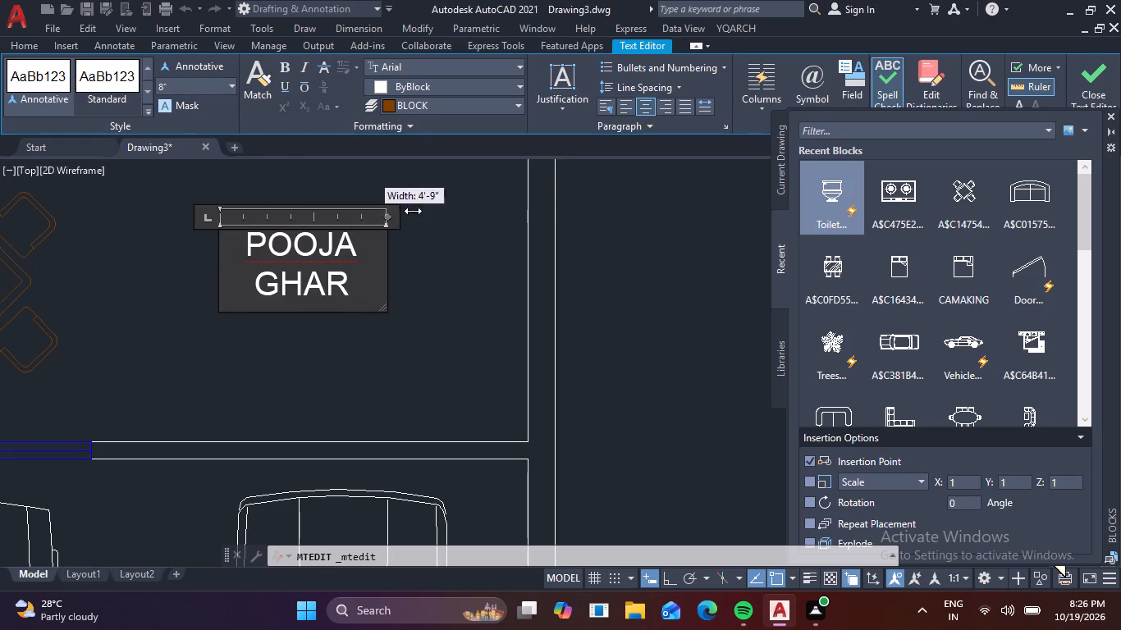
{"action": "left_click_drag", "start_coordinate": [413, 211], "coordinate": [443, 212]}
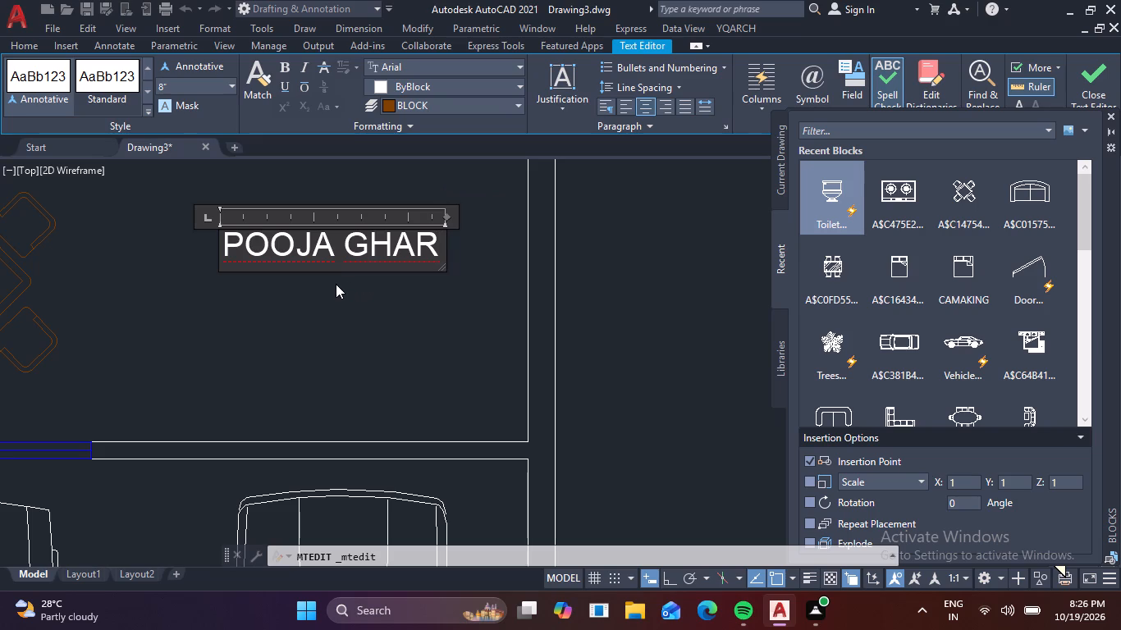
Add the room size 7'4"X8'6" as a second line of the POOJA GHAR label.
{"action": "key", "text": "Return"}
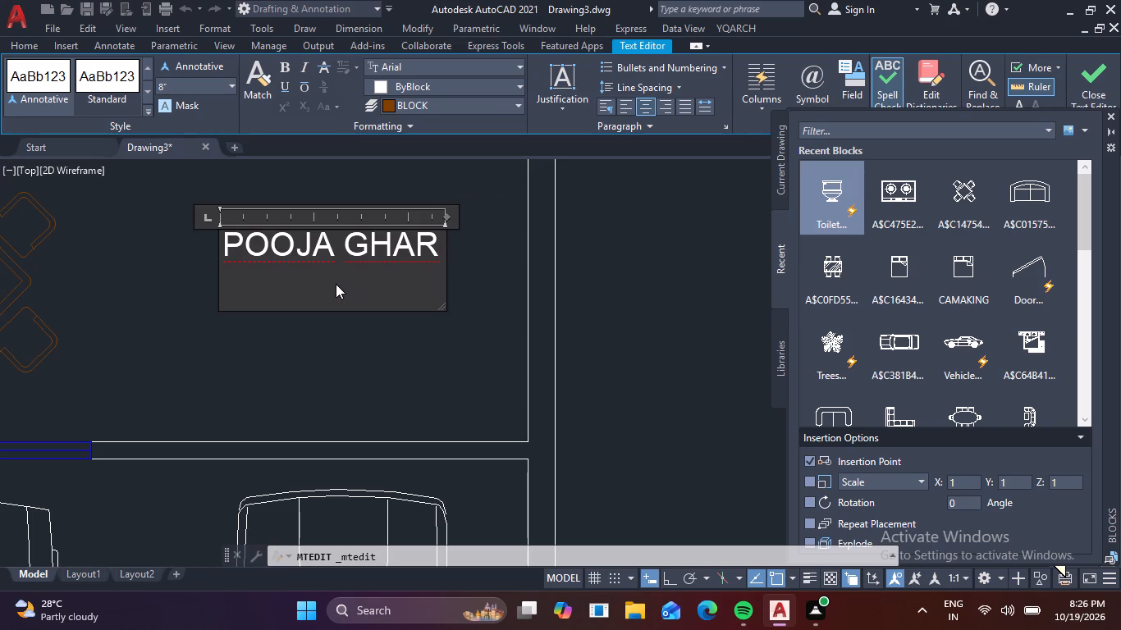
{"action": "type", "text": "7'"}
{"action": "type", "text": "4\""}
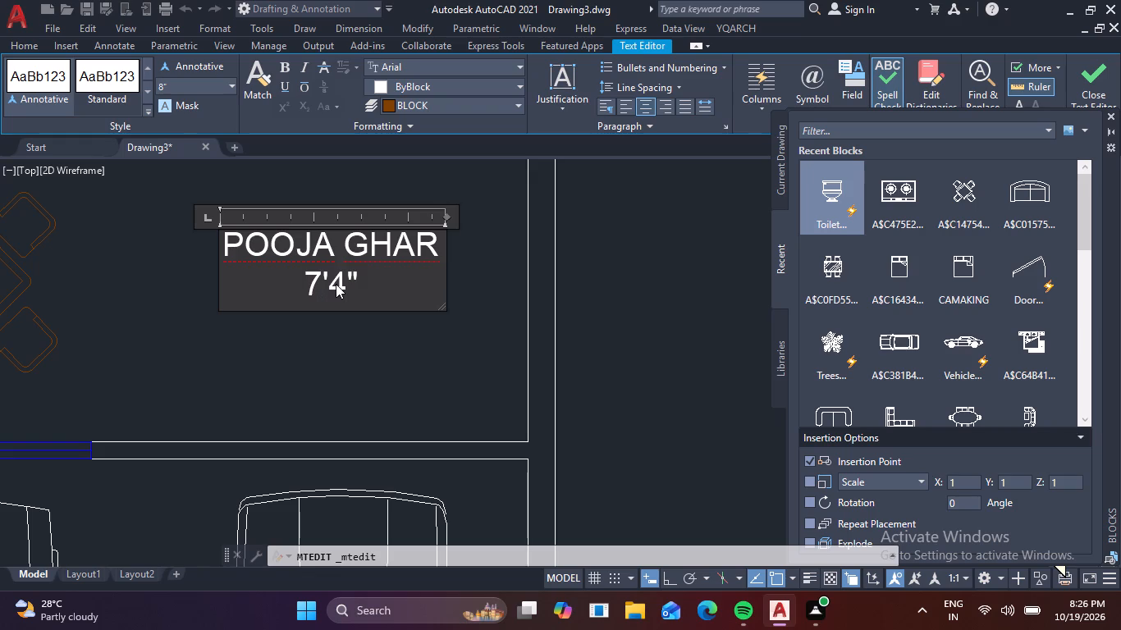
{"action": "key", "text": "x"}
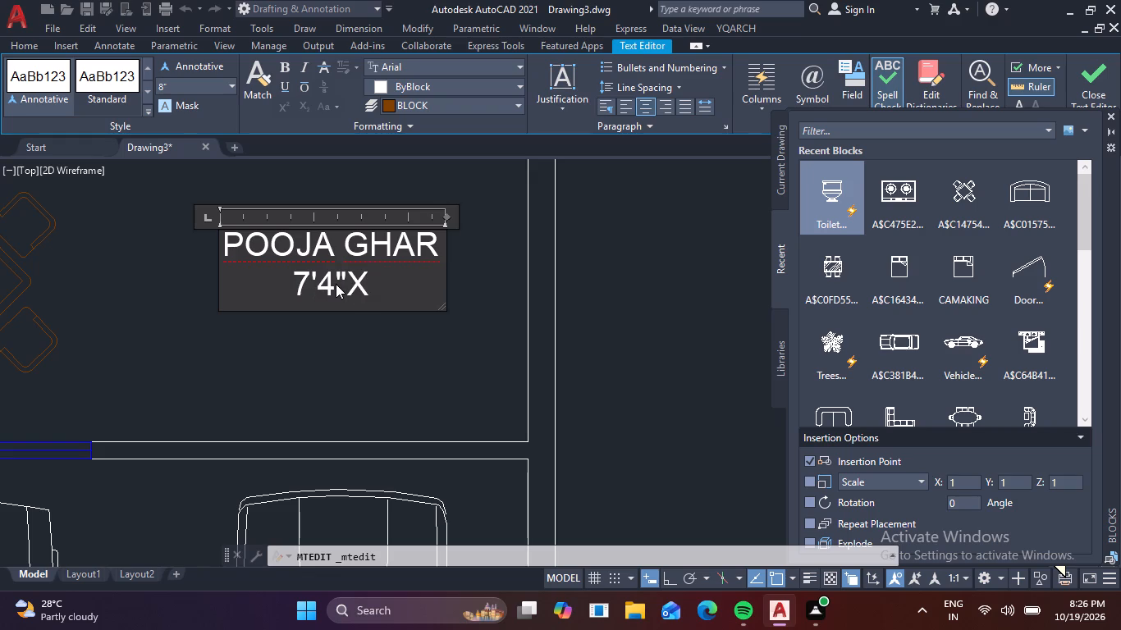
{"action": "type", "text": "8'"}
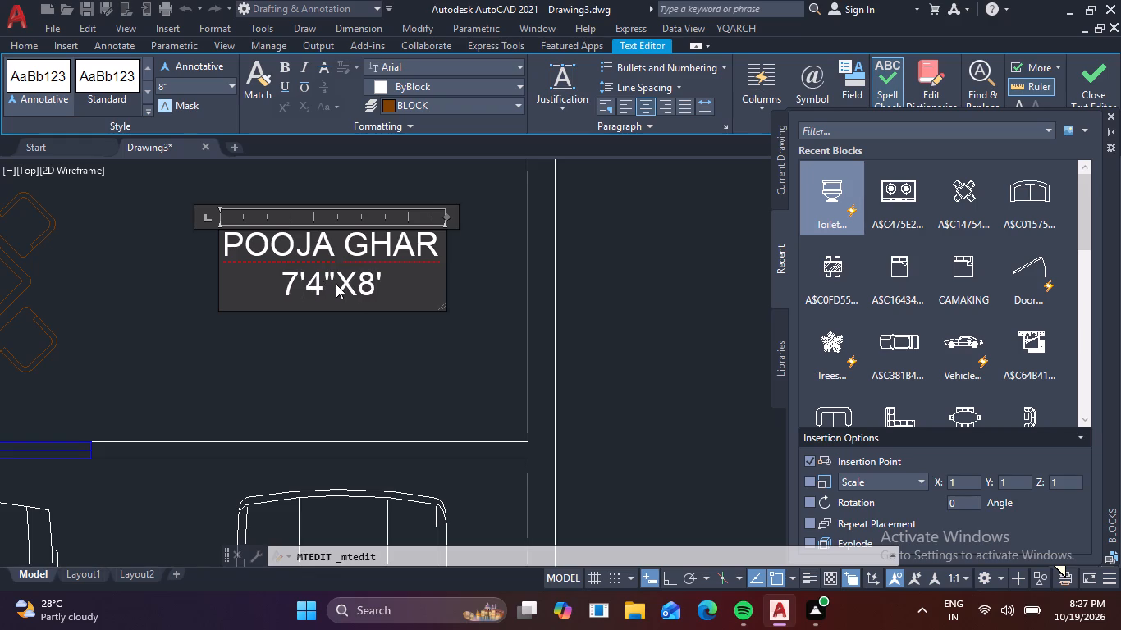
{"action": "type", "text": "6\""}
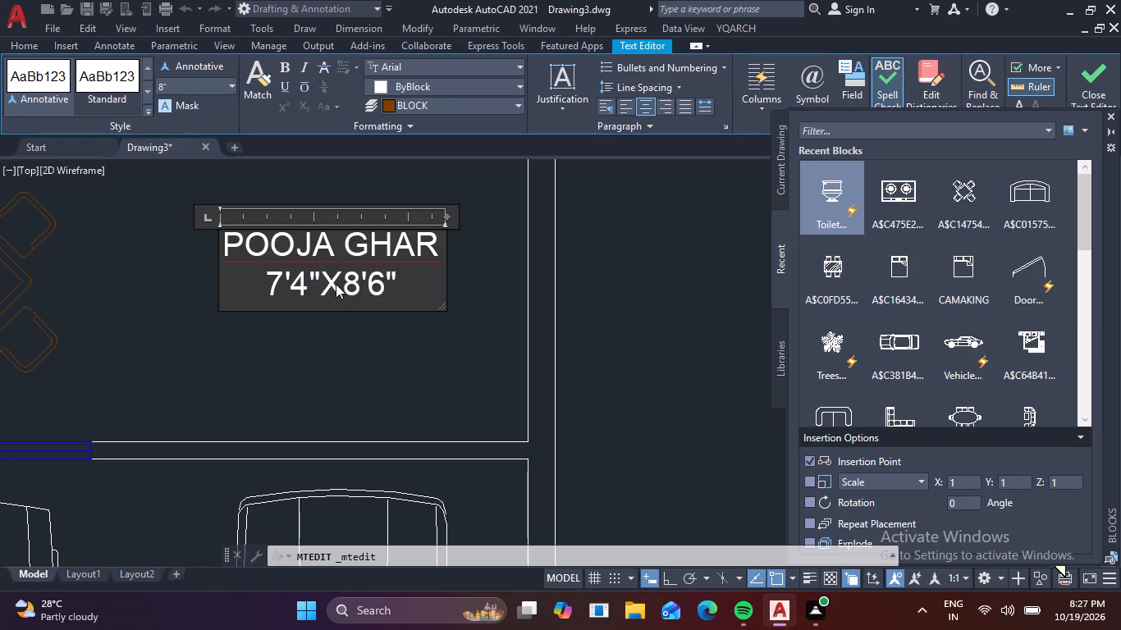
{"action": "left_click", "coordinate": [186, 256]}
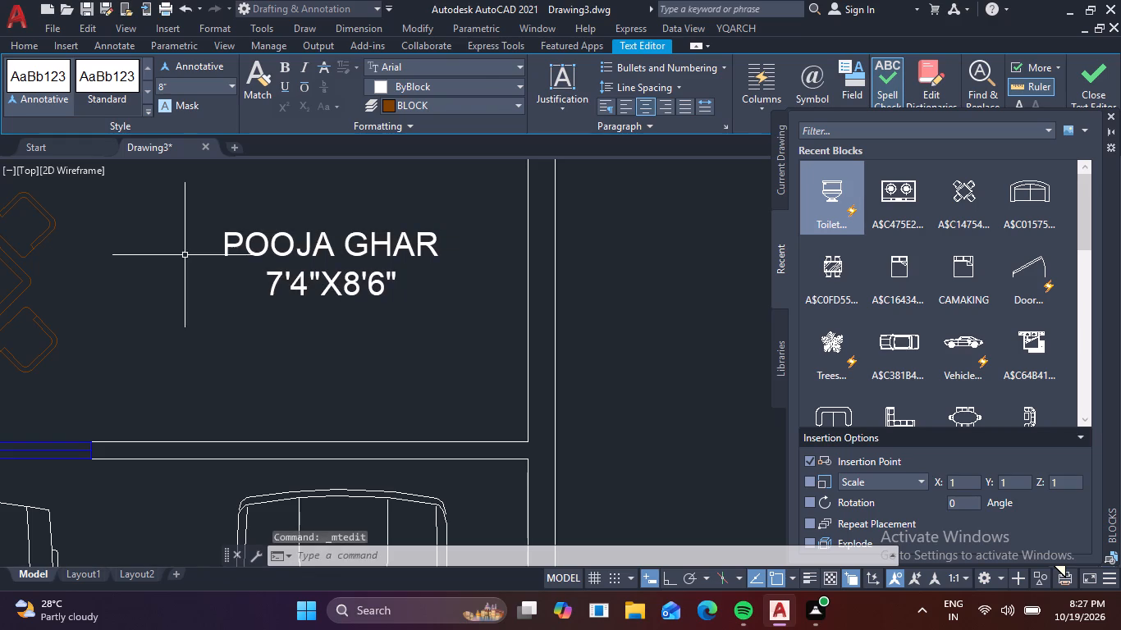
Replace the OPEN 8'10" label in the space between the pooja room and the bedroom with UTILITY.
{"action": "scroll", "coordinate": [185, 256], "scroll_direction": "down", "scroll_amount": 3}
{"action": "middle_click_drag", "start_coordinate": [208, 237], "coordinate": [188, 295]}
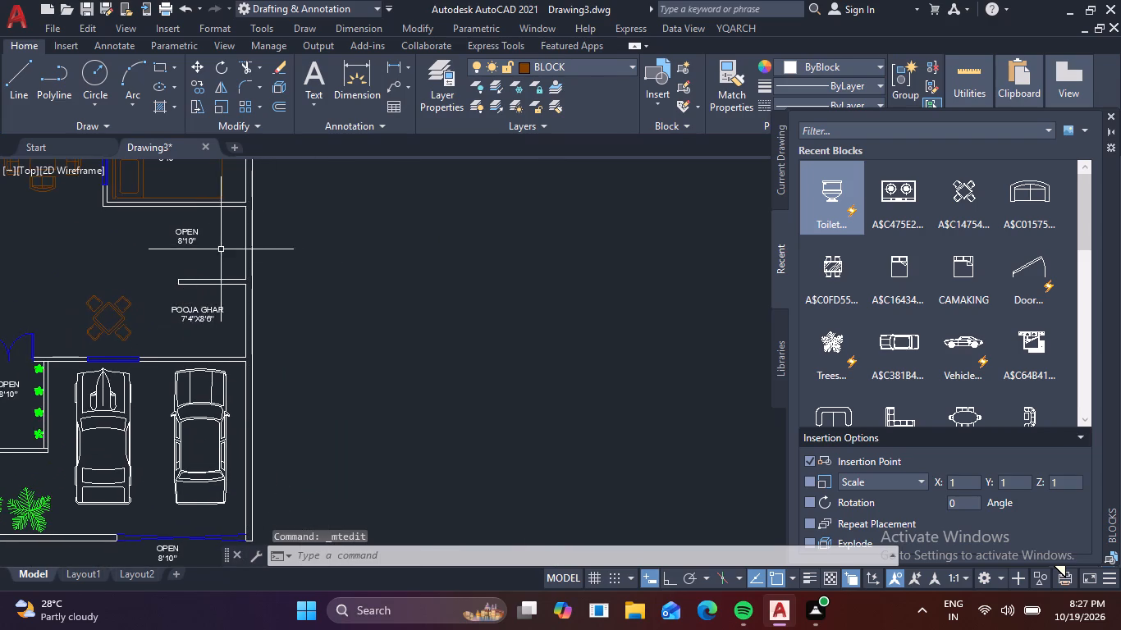
{"action": "scroll", "coordinate": [220, 248], "scroll_direction": "up", "scroll_amount": 2}
{"action": "middle_click", "coordinate": [261, 395]}
{"action": "middle_click_drag", "start_coordinate": [194, 221], "coordinate": [262, 295]}
{"action": "scroll", "coordinate": [219, 290], "scroll_direction": "up", "scroll_amount": 1}
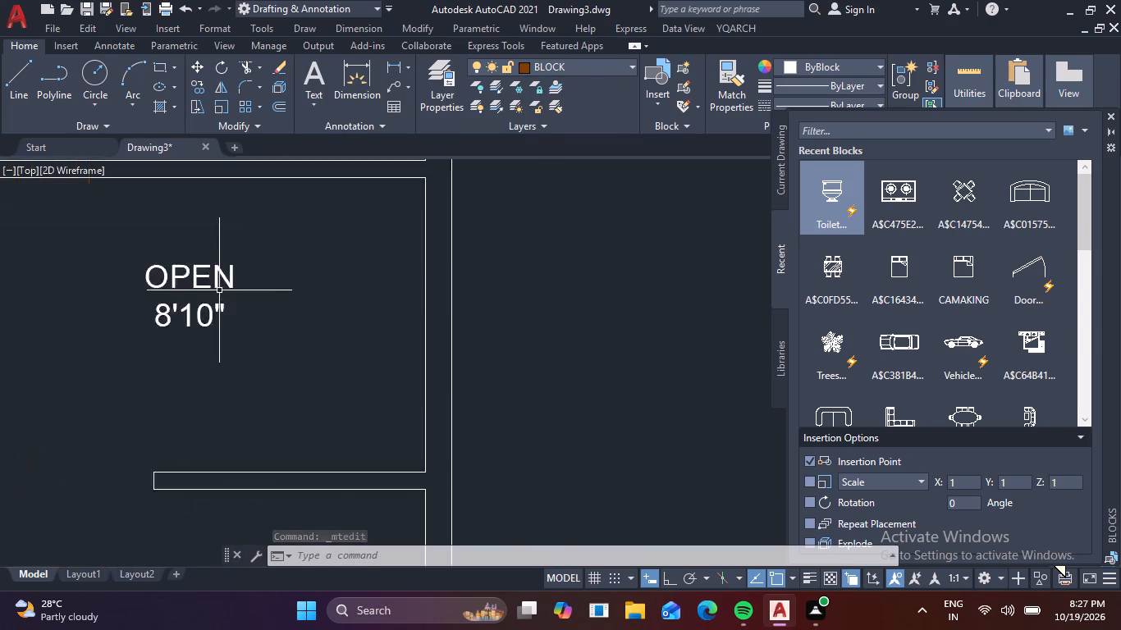
{"action": "scroll", "coordinate": [219, 290], "scroll_direction": "up", "scroll_amount": 1}
{"action": "triple_click", "coordinate": [194, 317]}
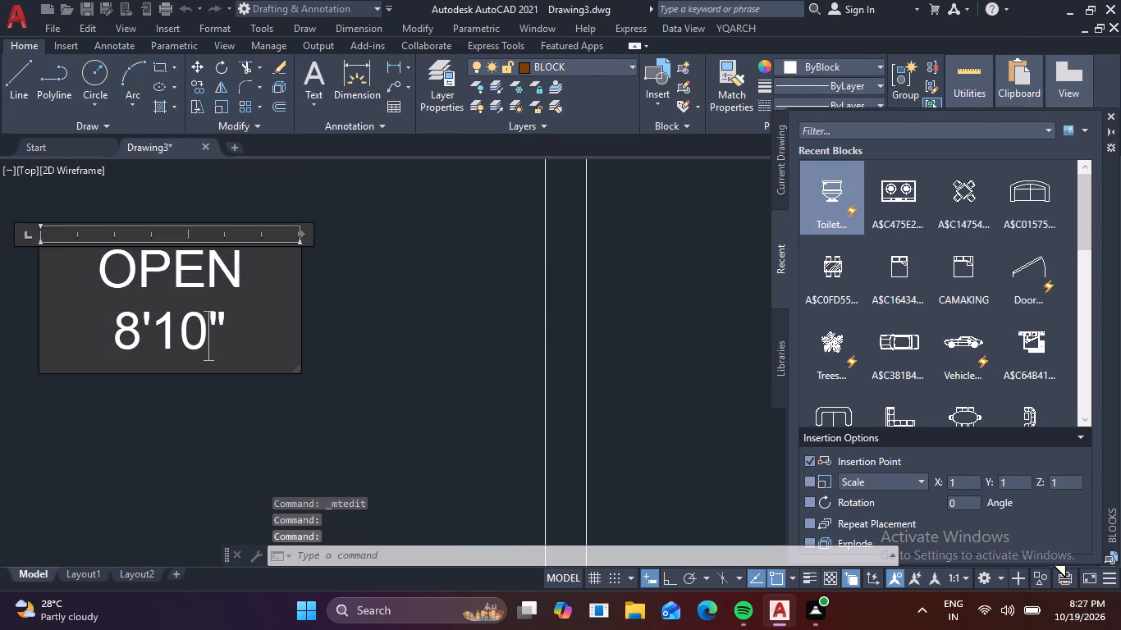
{"action": "left_click", "coordinate": [239, 325]}
{"action": "key", "text": "BackSpace"}
{"action": "key", "text": "BackSpace"}
{"action": "key", "text": "BackSpace"}
{"action": "key", "text": "BackSpace"}
{"action": "key", "text": "BackSpace"}
{"action": "key", "text": "BackSpace"}
{"action": "key", "text": "BackSpace"}
{"action": "key", "text": "BackSpace"}
{"action": "key", "text": "BackSpace"}
{"action": "key", "text": "BackSpace"}
{"action": "key", "text": "BackSpace"}
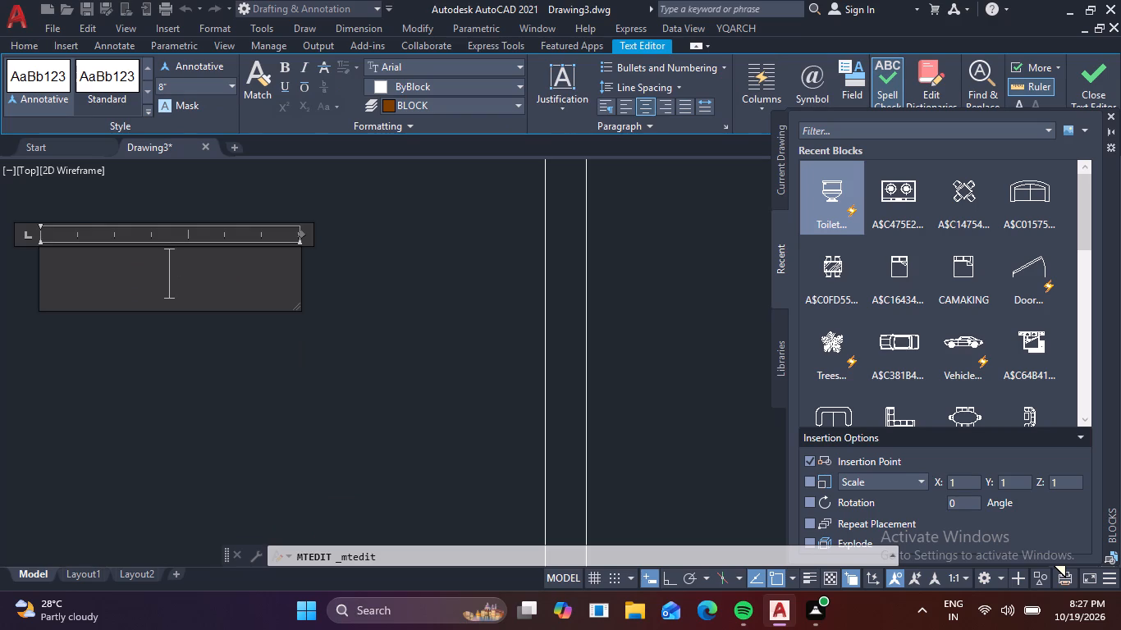
{"action": "key", "text": "u"}
{"action": "type", "text": "TI"}
{"action": "type", "text": "LITY"}
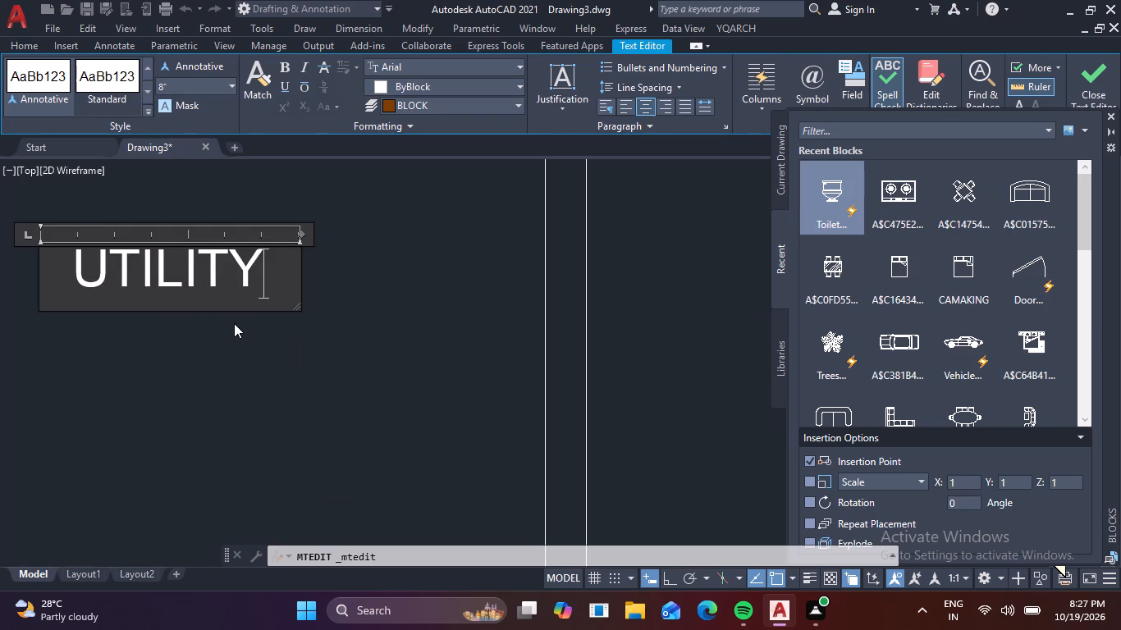
Add the room size 6'X8'6" as a second line of the UTILITY label.
{"action": "key", "text": "Return"}
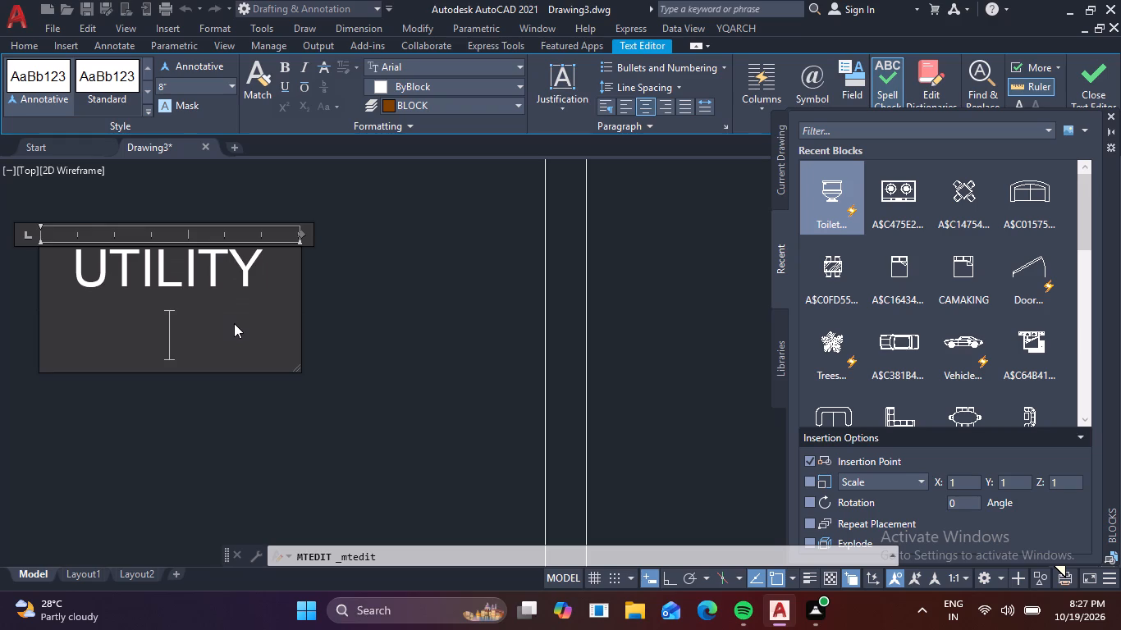
{"action": "type", "text": "6'"}
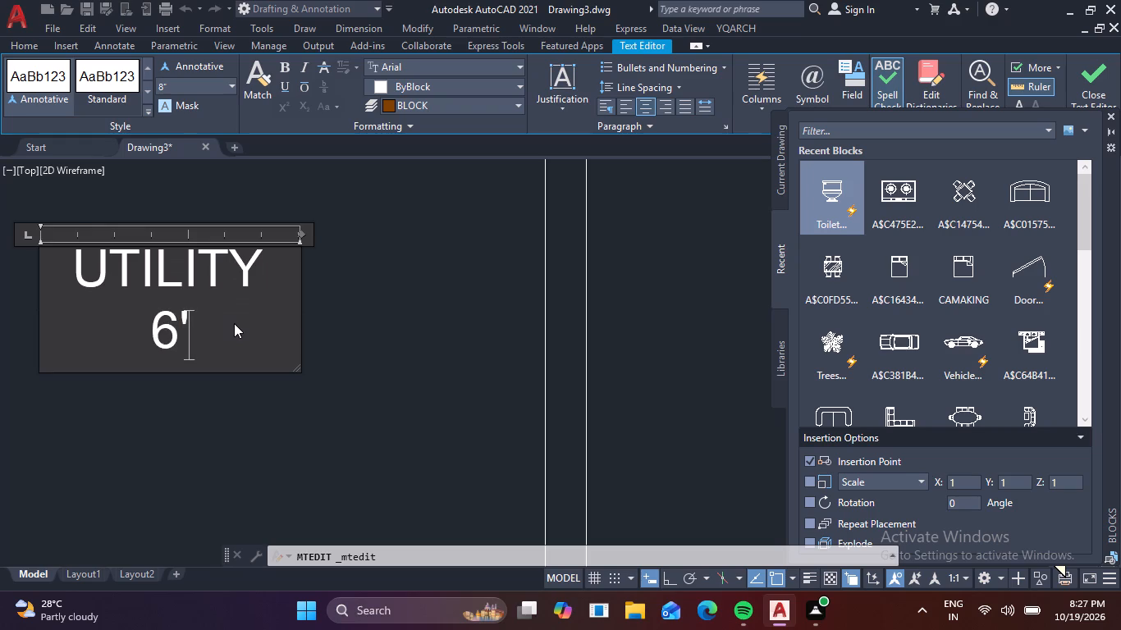
{"action": "key", "text": "x"}
{"action": "type", "text": "8'"}
{"action": "type", "text": "6\""}
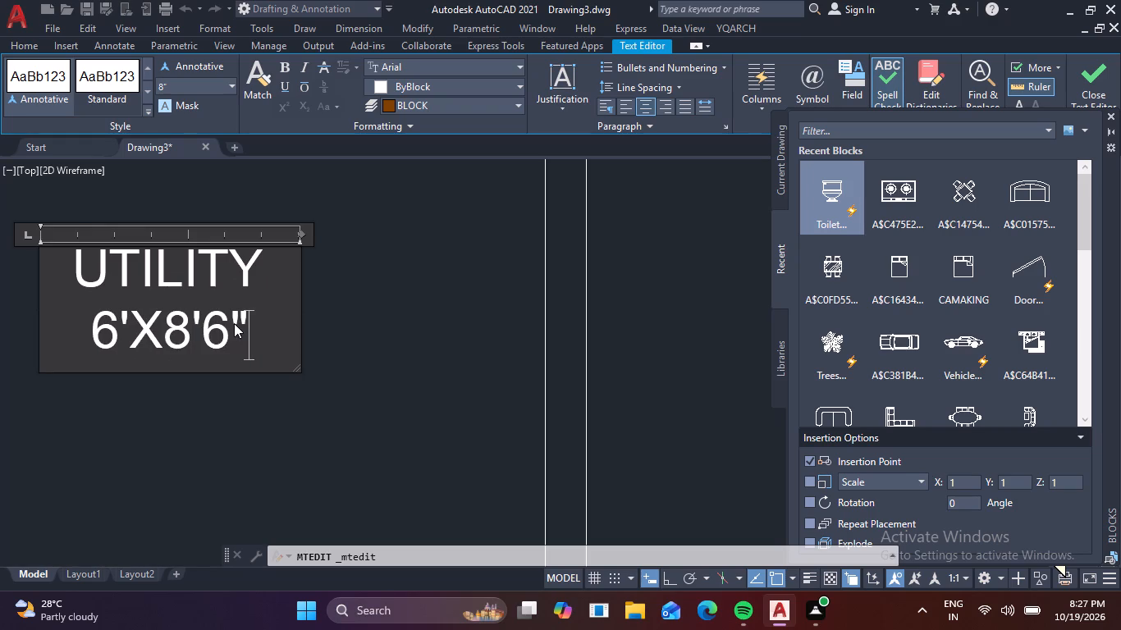
{"action": "left_click", "coordinate": [350, 345]}
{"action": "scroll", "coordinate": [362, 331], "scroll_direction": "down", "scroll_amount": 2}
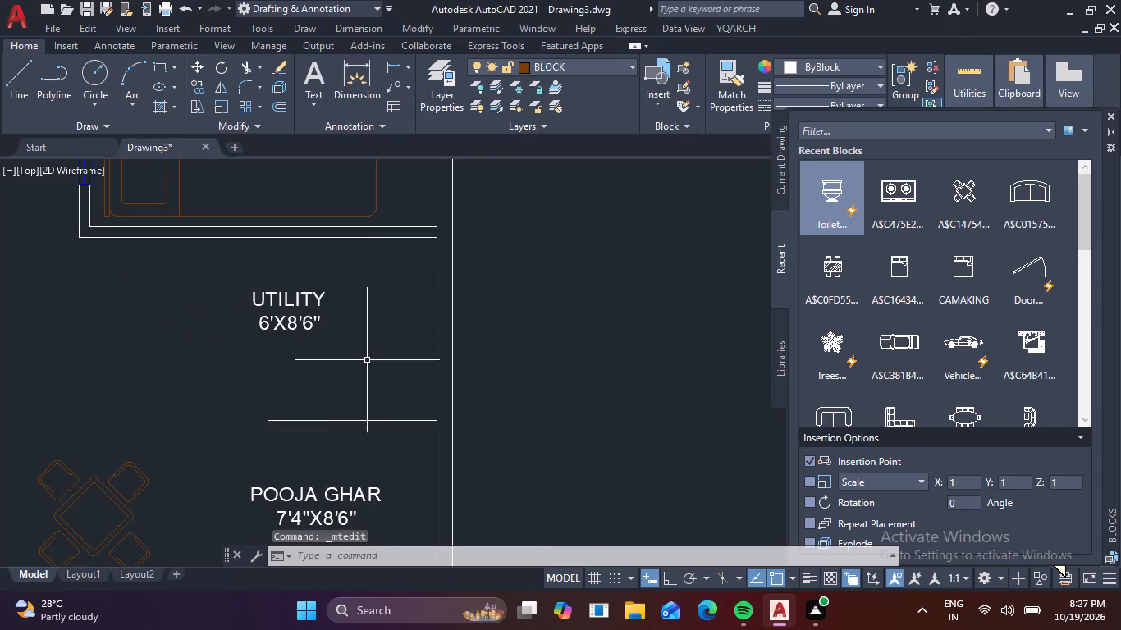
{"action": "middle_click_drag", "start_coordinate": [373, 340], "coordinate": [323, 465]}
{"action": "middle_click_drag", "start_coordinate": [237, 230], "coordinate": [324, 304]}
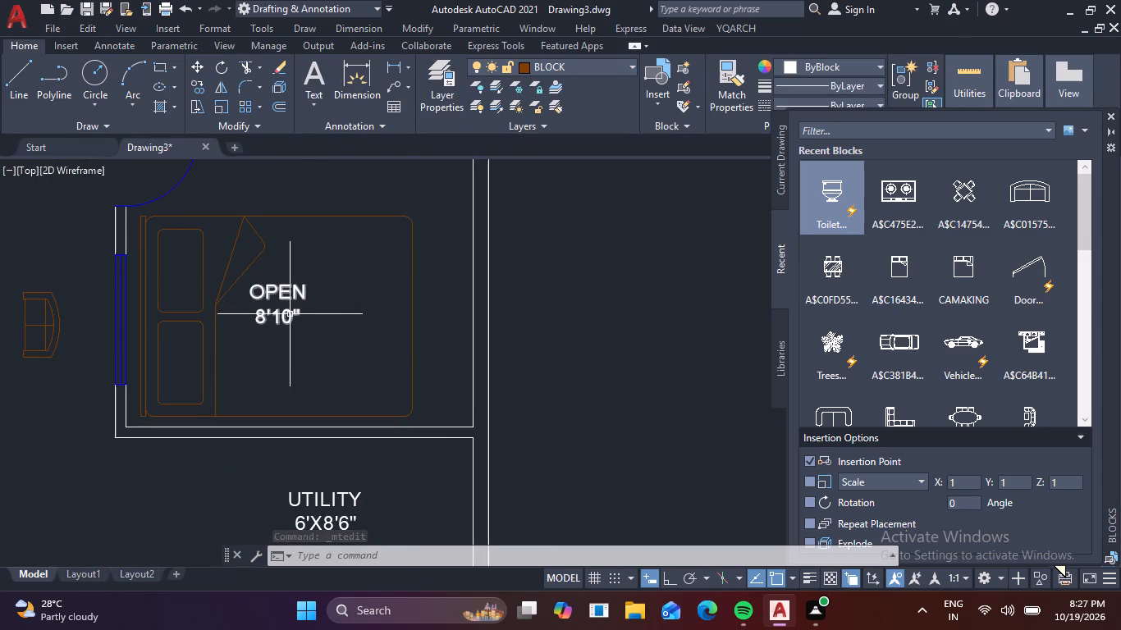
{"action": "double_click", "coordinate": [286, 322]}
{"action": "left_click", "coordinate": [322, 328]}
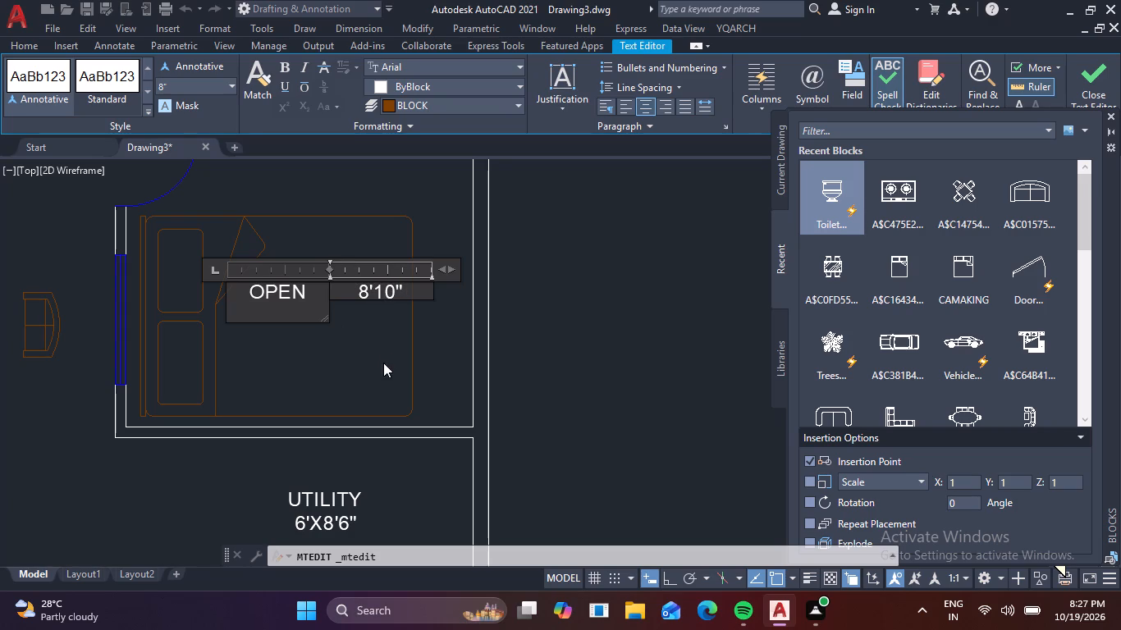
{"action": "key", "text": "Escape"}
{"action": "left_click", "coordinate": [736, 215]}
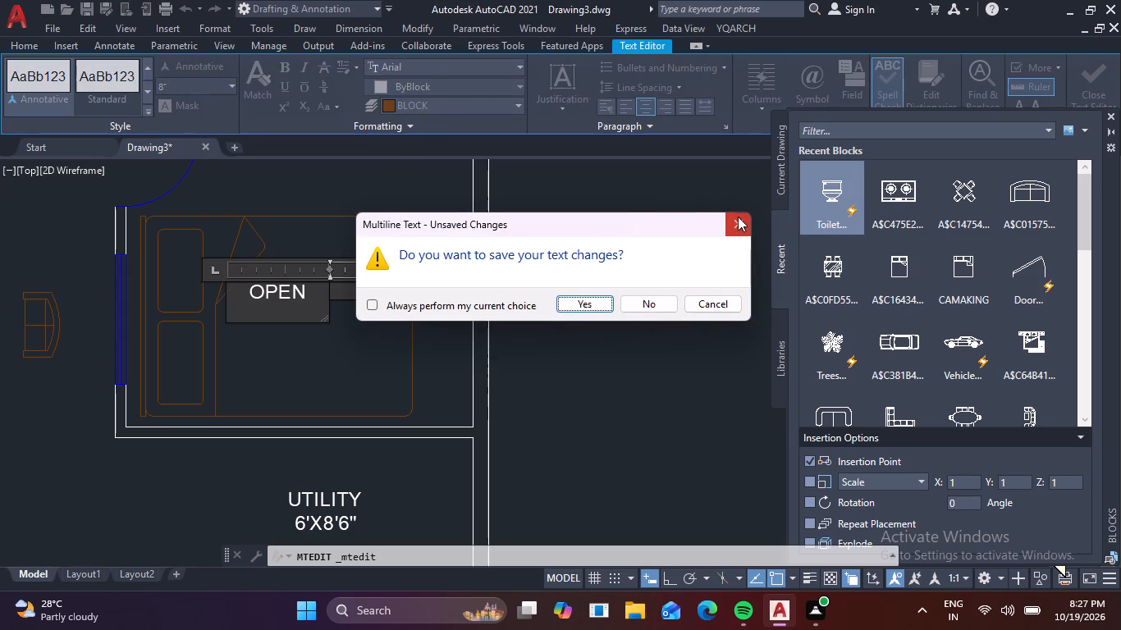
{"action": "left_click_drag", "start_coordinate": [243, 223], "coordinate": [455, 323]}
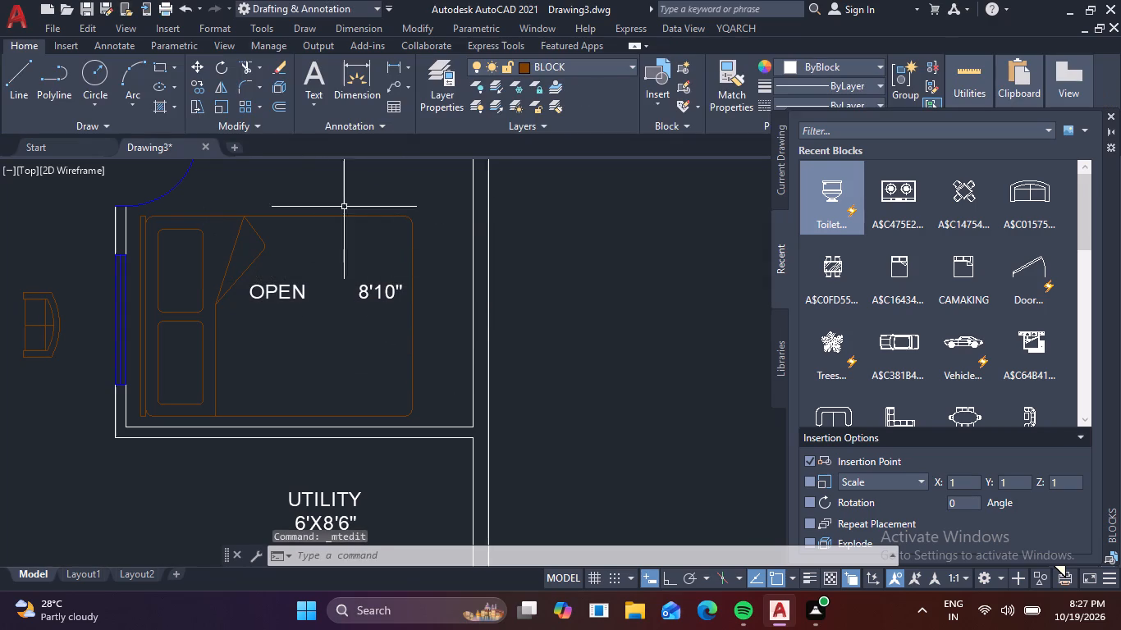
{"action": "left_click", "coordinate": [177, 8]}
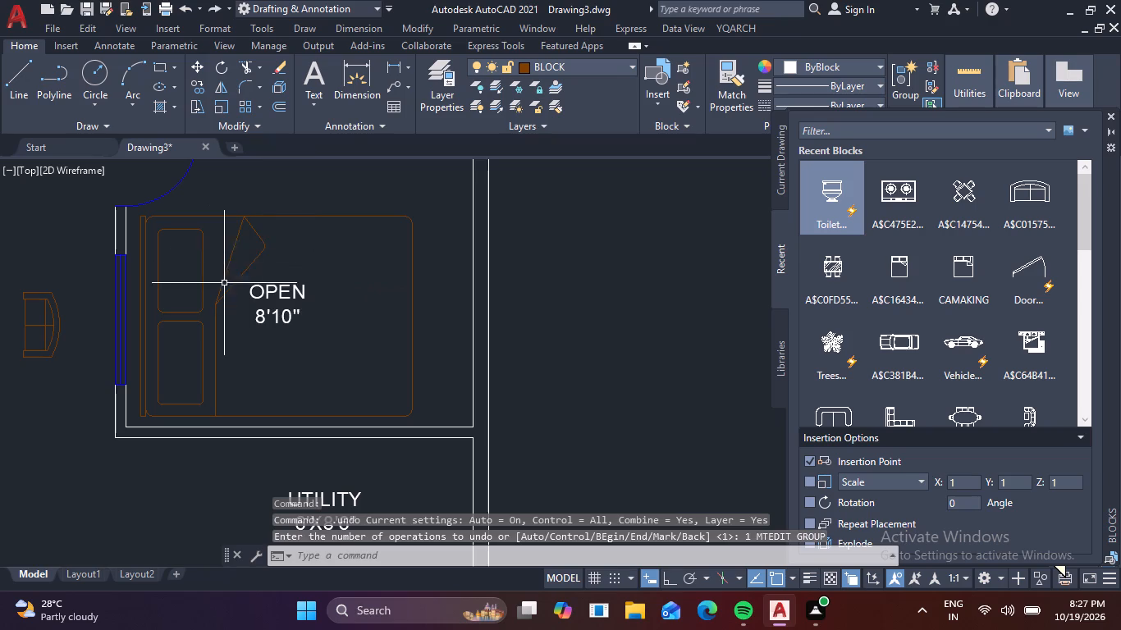
Replace the OPEN 8'10" label in the bedroom directly above the utility with BED ROOM, widening the text box to fit one line.
{"action": "double_click", "coordinate": [268, 314]}
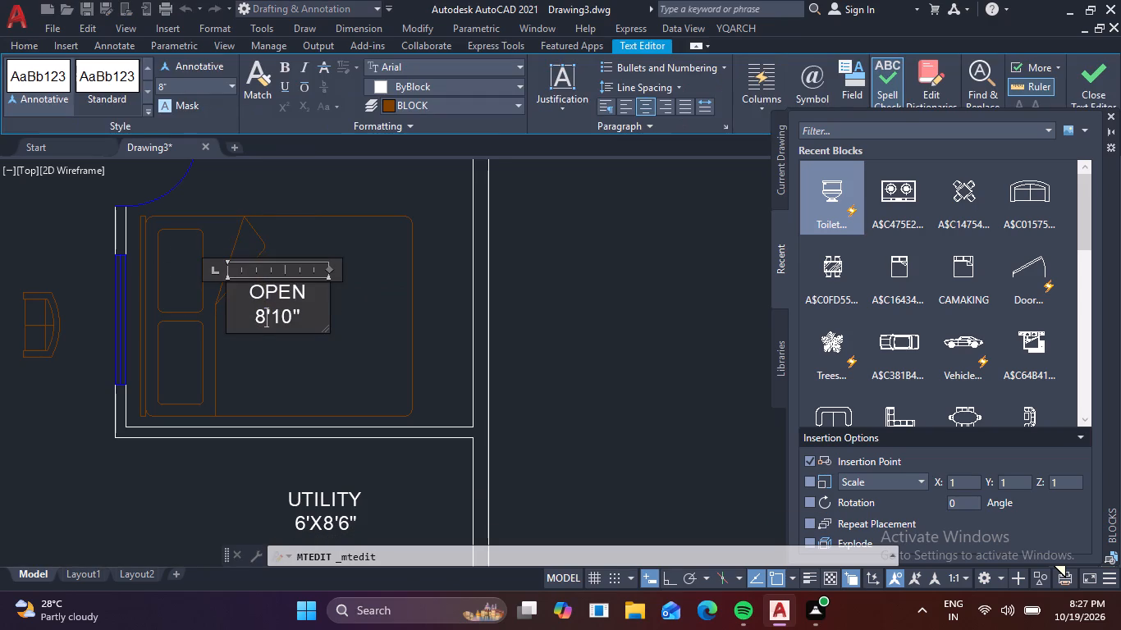
{"action": "left_click", "coordinate": [308, 317]}
{"action": "key", "text": "BackSpace"}
{"action": "key", "text": "BackSpace"}
{"action": "key", "text": "BackSpace"}
{"action": "key", "text": "BackSpace"}
{"action": "key", "text": "BackSpace"}
{"action": "key", "text": "BackSpace"}
{"action": "key", "text": "BackSpace"}
{"action": "key", "text": "BackSpace"}
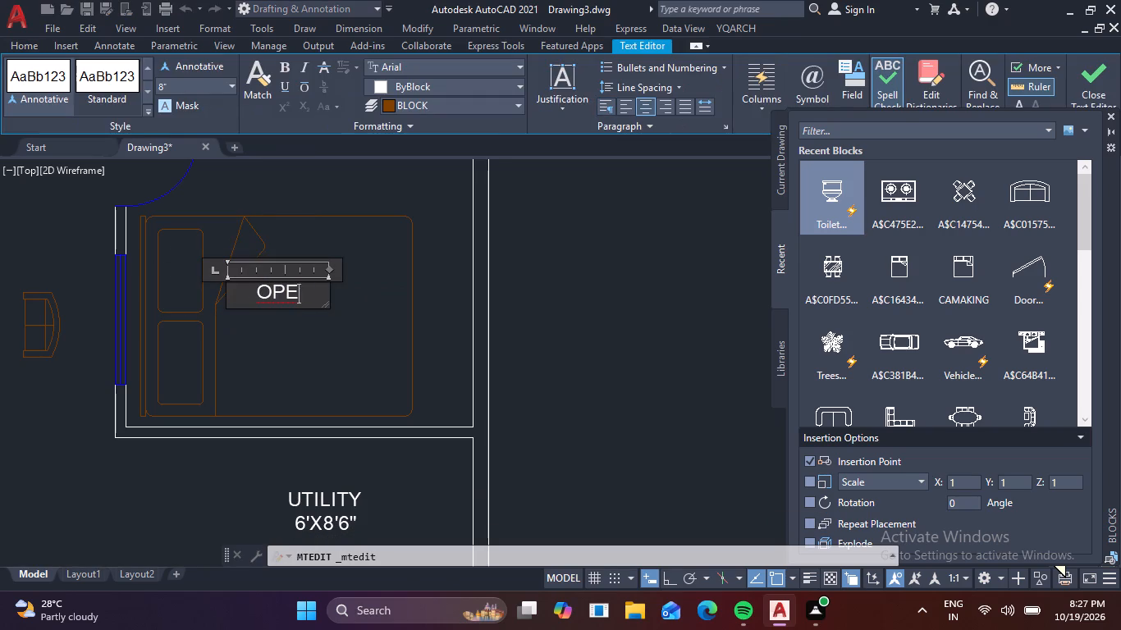
{"action": "key", "text": "BackSpace"}
{"action": "key", "text": "BackSpace"}
{"action": "key", "text": "BackSpace"}
{"action": "type", "text": "BR"}
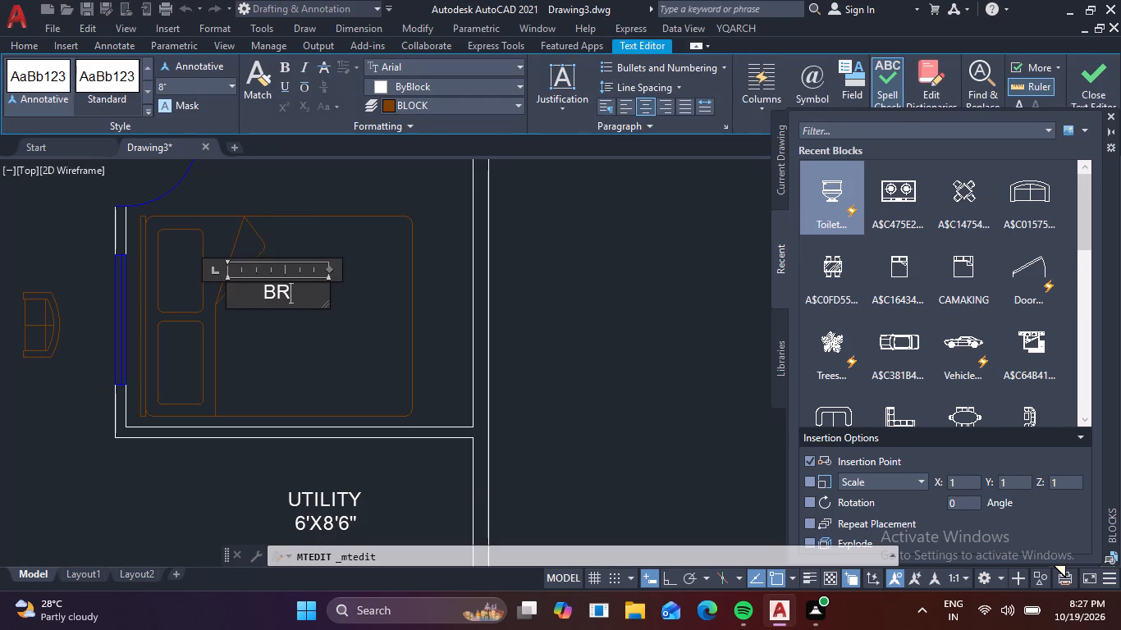
{"action": "key", "text": "BackSpace"}
{"action": "key", "text": "e"}
{"action": "type", "text": "D R"}
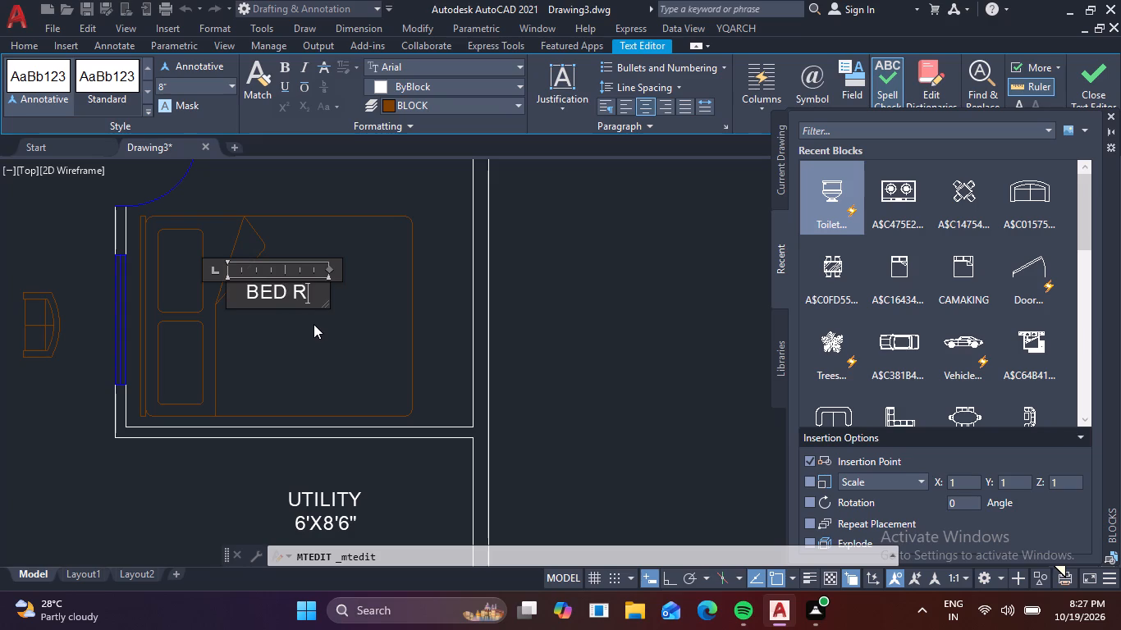
{"action": "type", "text": "OOM"}
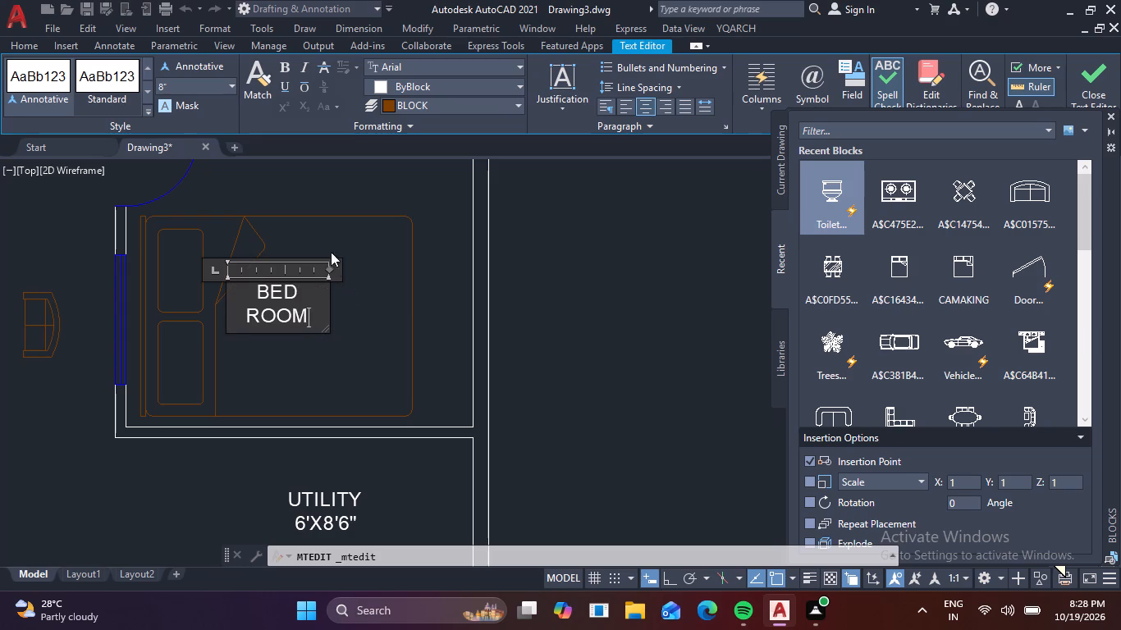
{"action": "left_click_drag", "start_coordinate": [328, 269], "coordinate": [371, 276]}
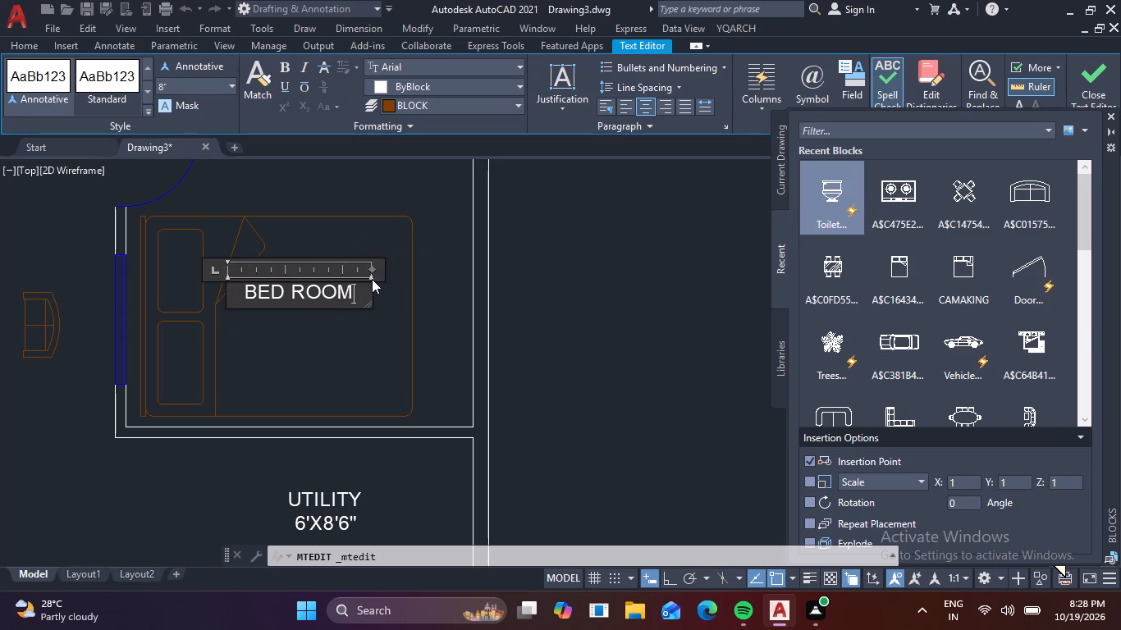
{"action": "key", "text": "BackSpace"}
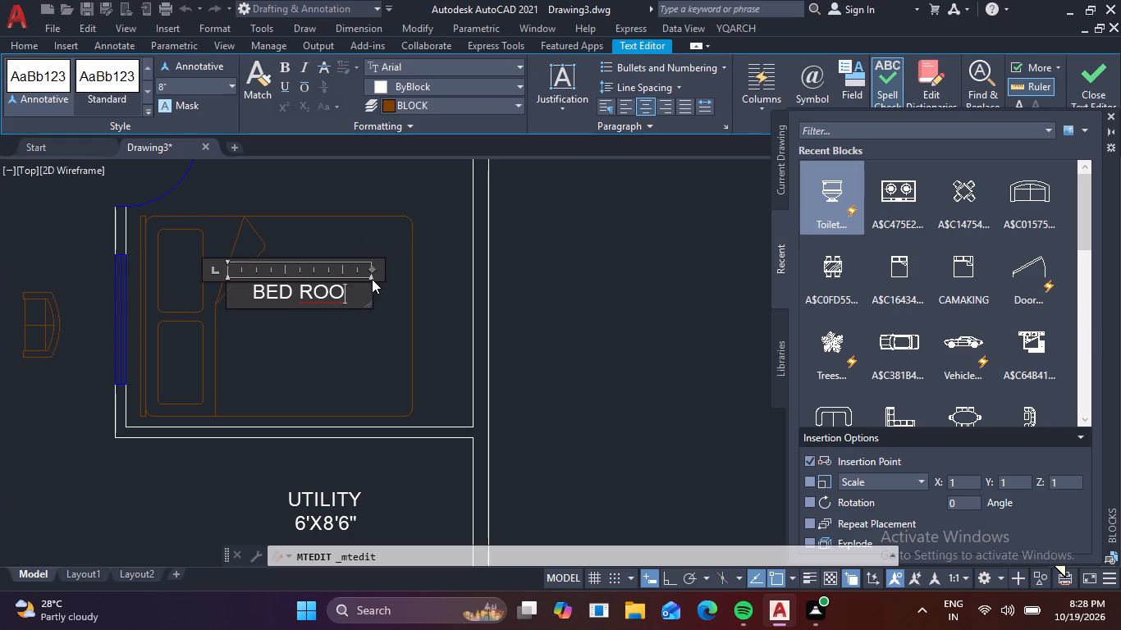
{"action": "key", "text": "m"}
Add the room size 16'7"X13'7" as a second line of this BED ROOM label.
{"action": "key", "text": "Return"}
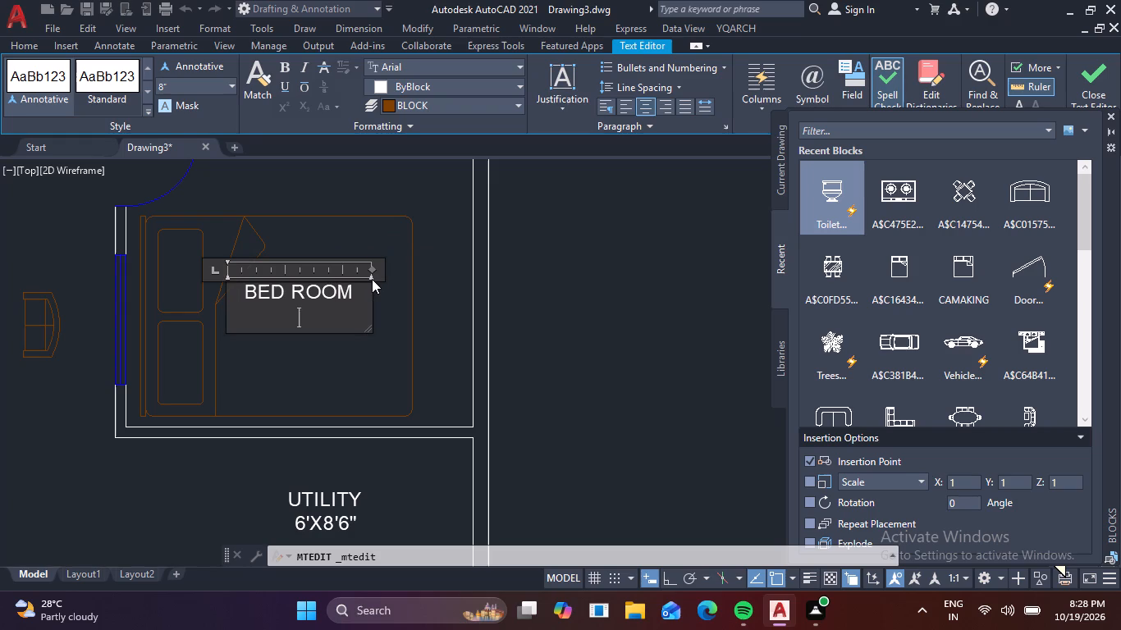
{"action": "type", "text": "16"}
{"action": "key", "text": "apostrophe"}
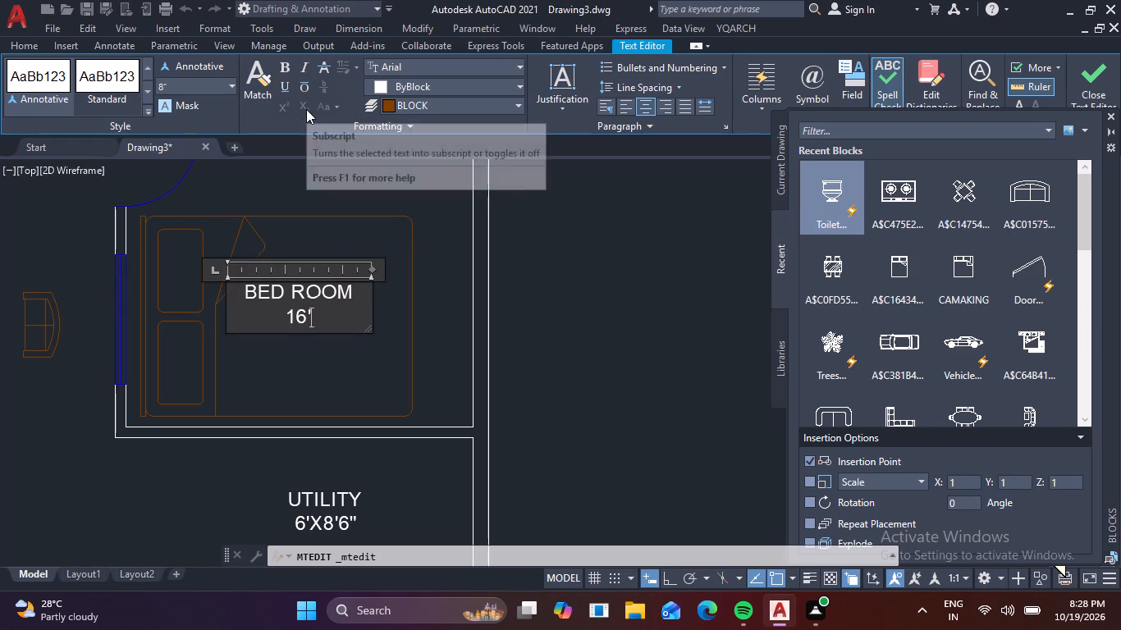
{"action": "key", "text": "7"}
{"action": "key", "text": "shift+quotedbl"}
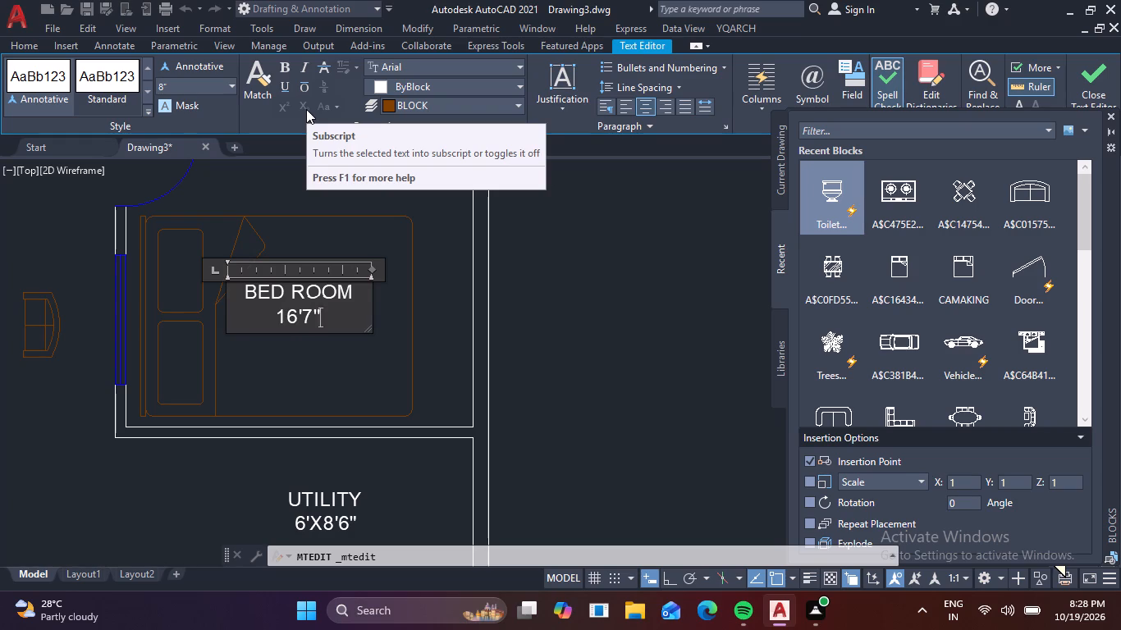
{"action": "key", "text": "x"}
{"action": "type", "text": "13'"}
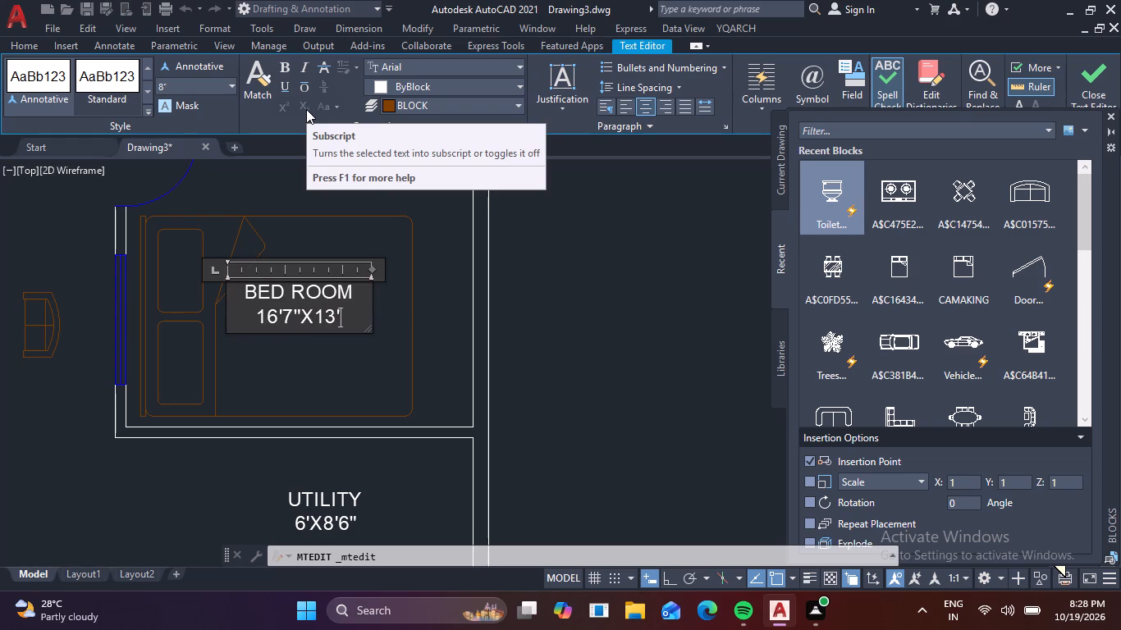
{"action": "type", "text": "7\""}
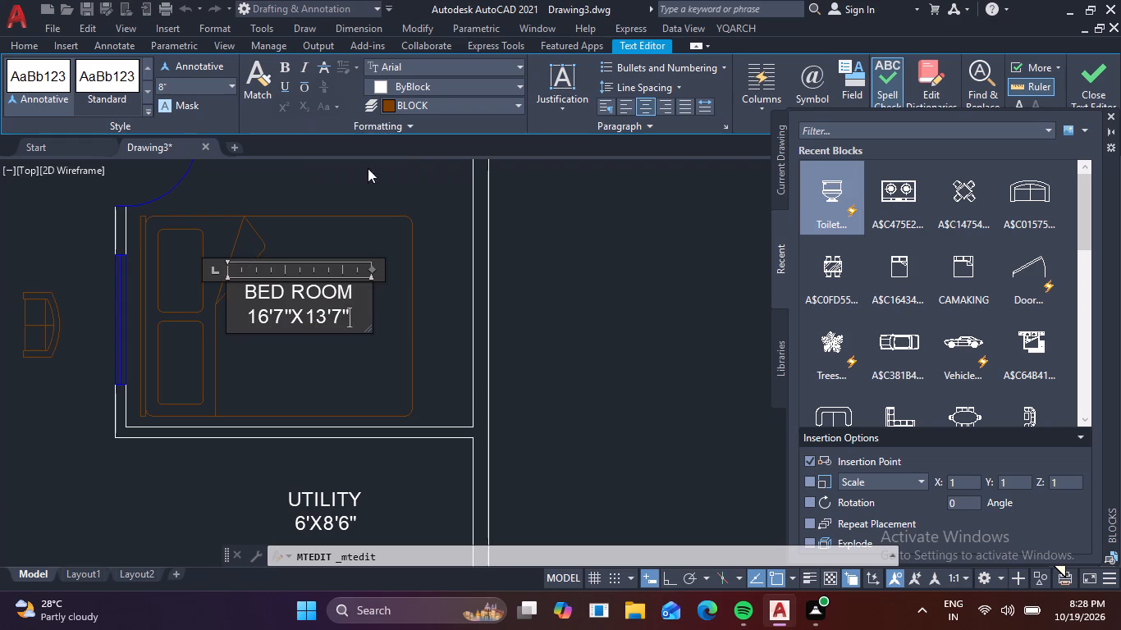
{"action": "left_click", "coordinate": [468, 250]}
Replace the OPEN 8'10" label in the plan's upper right corner bedroom with BED ROOM, widening the text box to fit one line.
{"action": "scroll", "coordinate": [428, 240], "scroll_direction": "down", "scroll_amount": 2}
{"action": "middle_click_drag", "start_coordinate": [425, 246], "coordinate": [287, 293]}
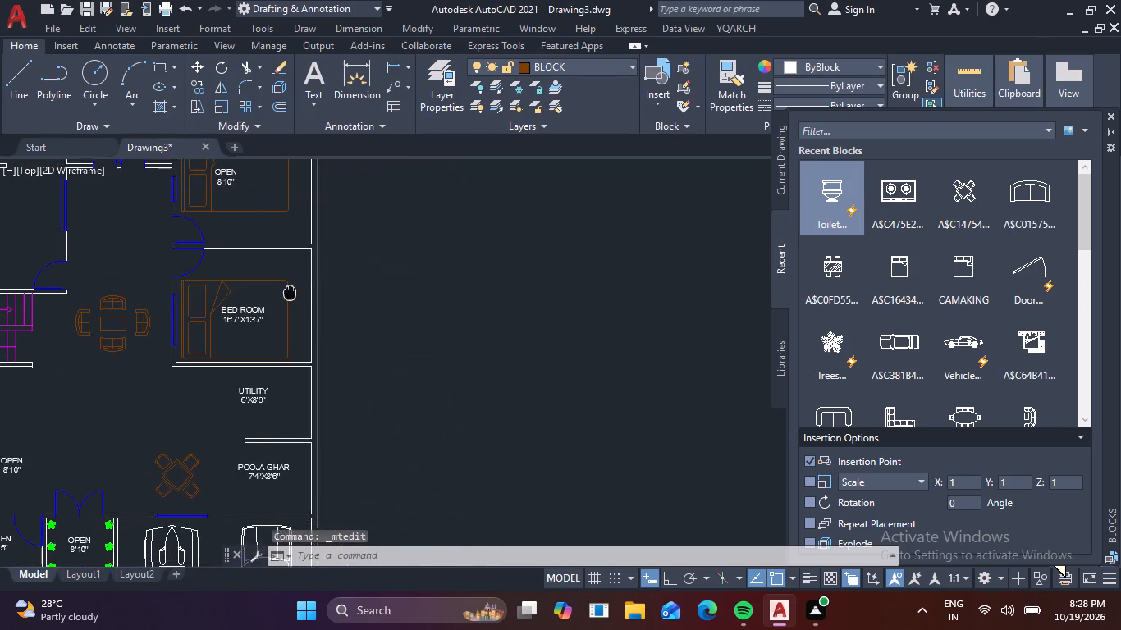
{"action": "middle_click_drag", "start_coordinate": [287, 293], "coordinate": [284, 298]}
{"action": "middle_click_drag", "start_coordinate": [246, 226], "coordinate": [271, 317]}
{"action": "scroll", "coordinate": [277, 277], "scroll_direction": "up", "scroll_amount": 2}
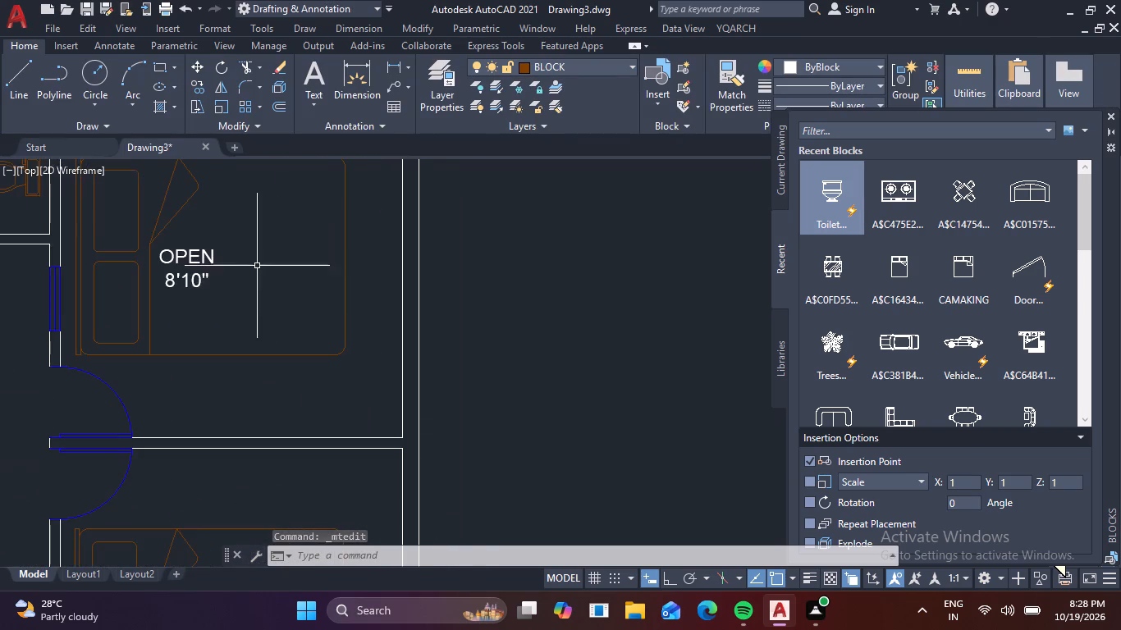
{"action": "middle_click_drag", "start_coordinate": [268, 274], "coordinate": [327, 326]}
{"action": "double_click", "coordinate": [259, 331]}
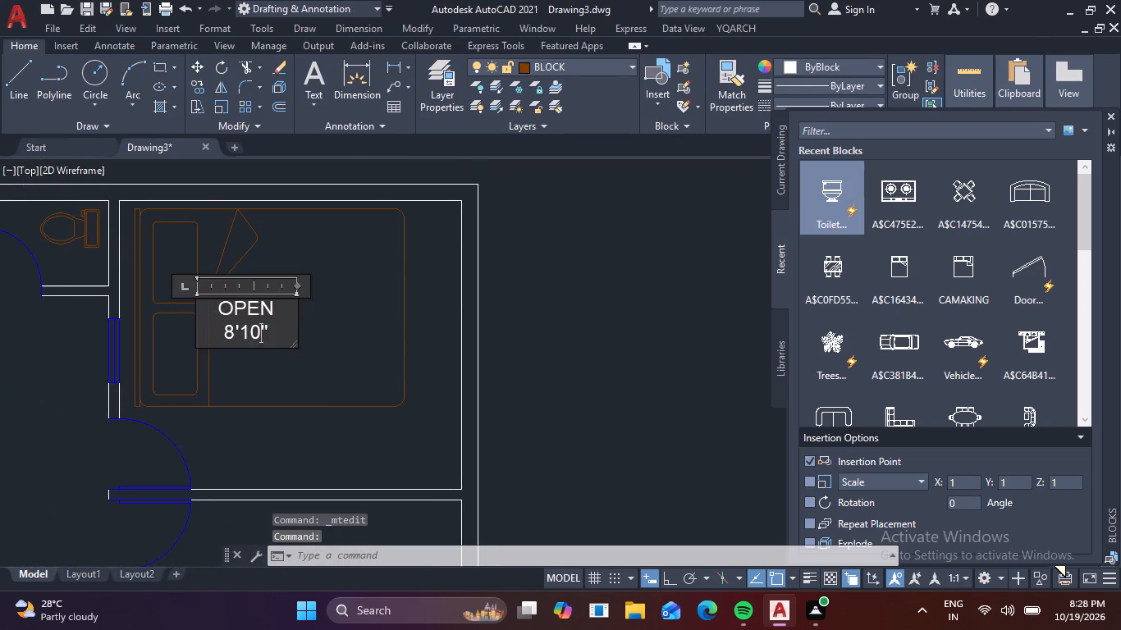
{"action": "left_click", "coordinate": [280, 334]}
{"action": "key", "text": "BackSpace"}
{"action": "key", "text": "BackSpace"}
{"action": "key", "text": "BackSpace"}
{"action": "key", "text": "BackSpace"}
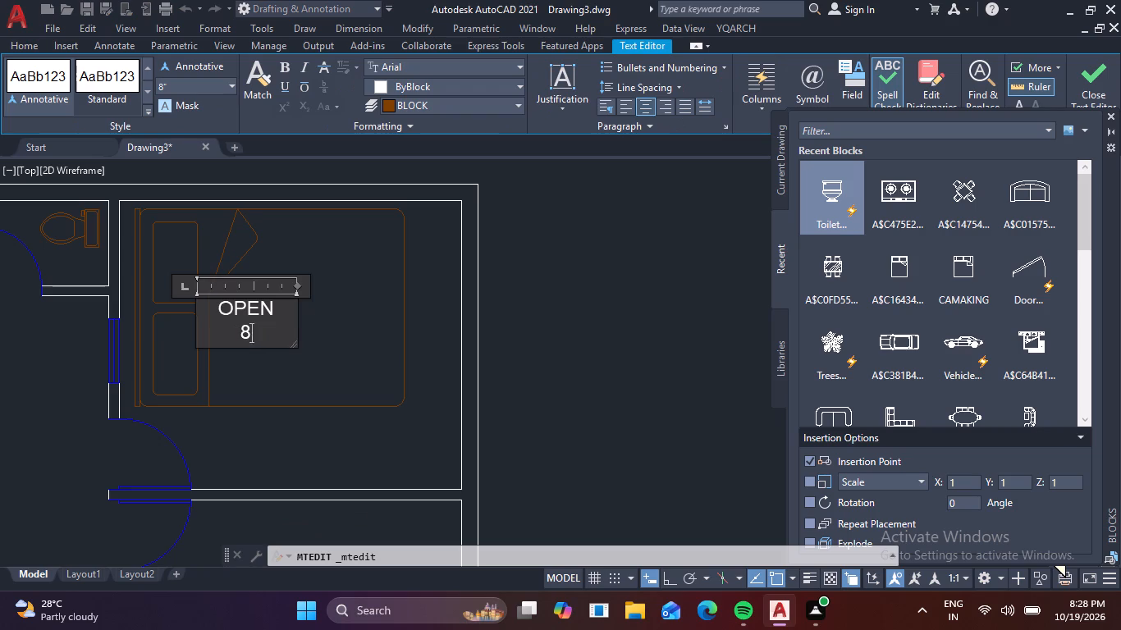
{"action": "key", "text": "BackSpace"}
{"action": "key", "text": "BackSpace"}
{"action": "key", "text": "BackSpace"}
{"action": "key", "text": "BackSpace"}
{"action": "key", "text": "BackSpace"}
{"action": "key", "text": "BackSpace"}
{"action": "key", "text": "BackSpace"}
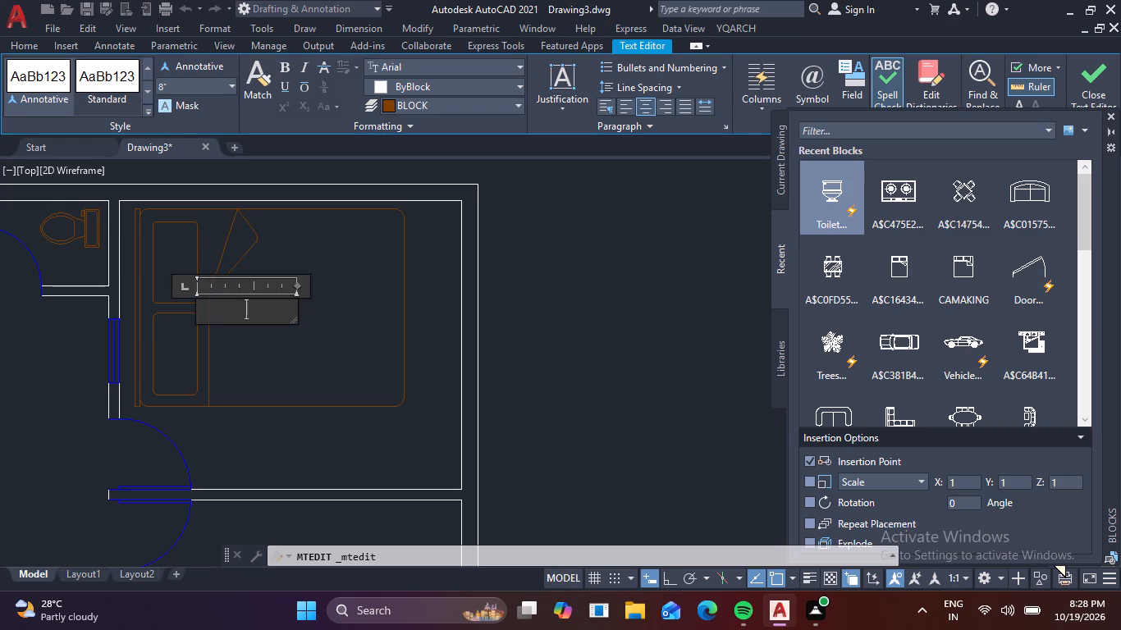
{"action": "type", "text": "BE"}
{"action": "key", "text": "d"}
{"action": "key", "text": "space"}
{"action": "type", "text": "ROOM"}
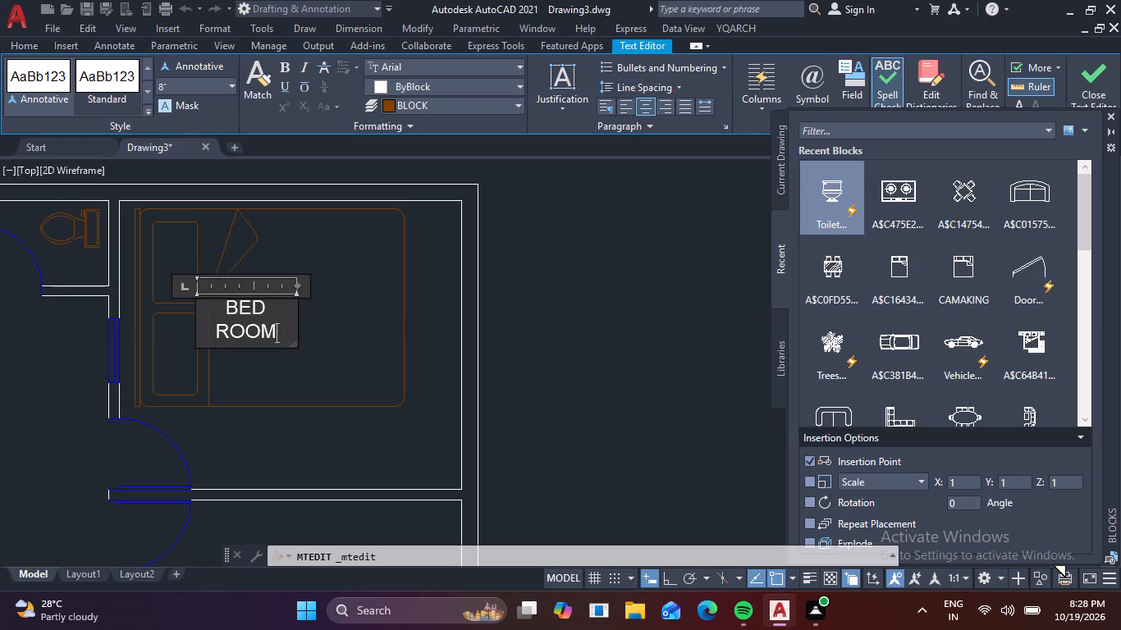
{"action": "left_click_drag", "start_coordinate": [300, 285], "coordinate": [432, 326]}
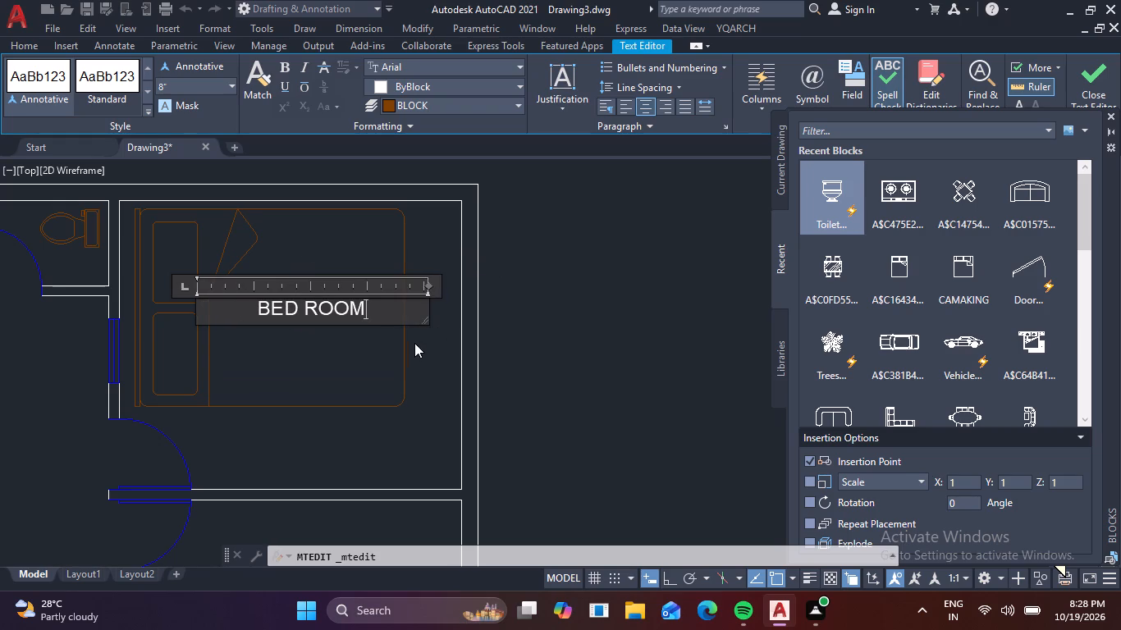
Add the room size 16'1"X13'7" as a second line of the corner bedroom's BED ROOM label.
{"action": "key", "text": "Return"}
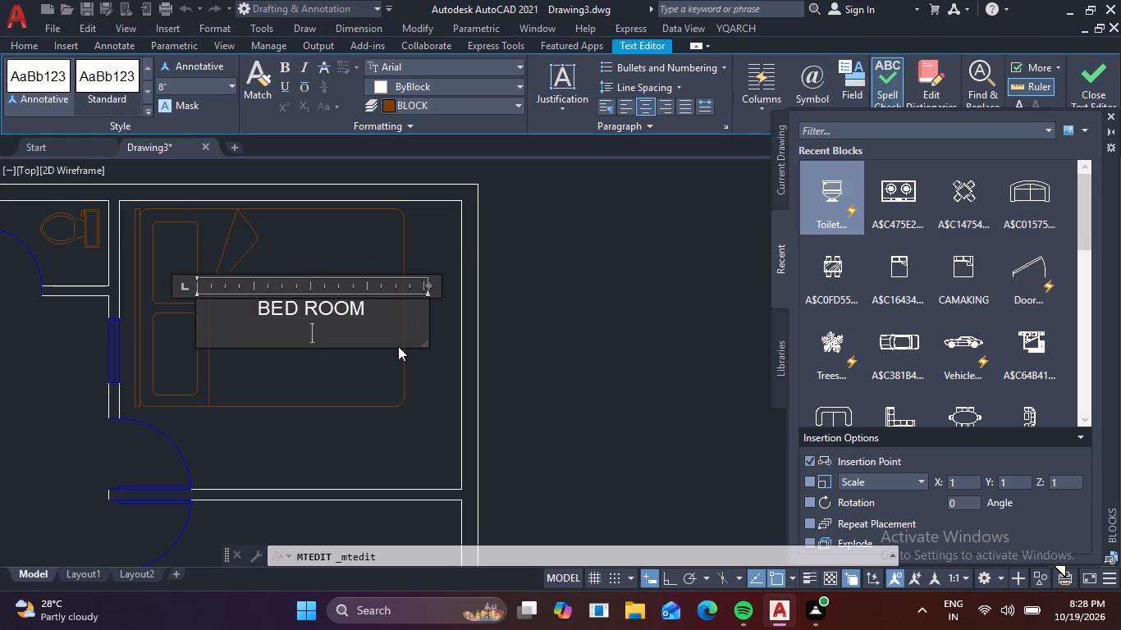
{"action": "type", "text": "16'"}
{"action": "type", "text": "1\""}
{"action": "key", "text": "x"}
{"action": "type", "text": "13"}
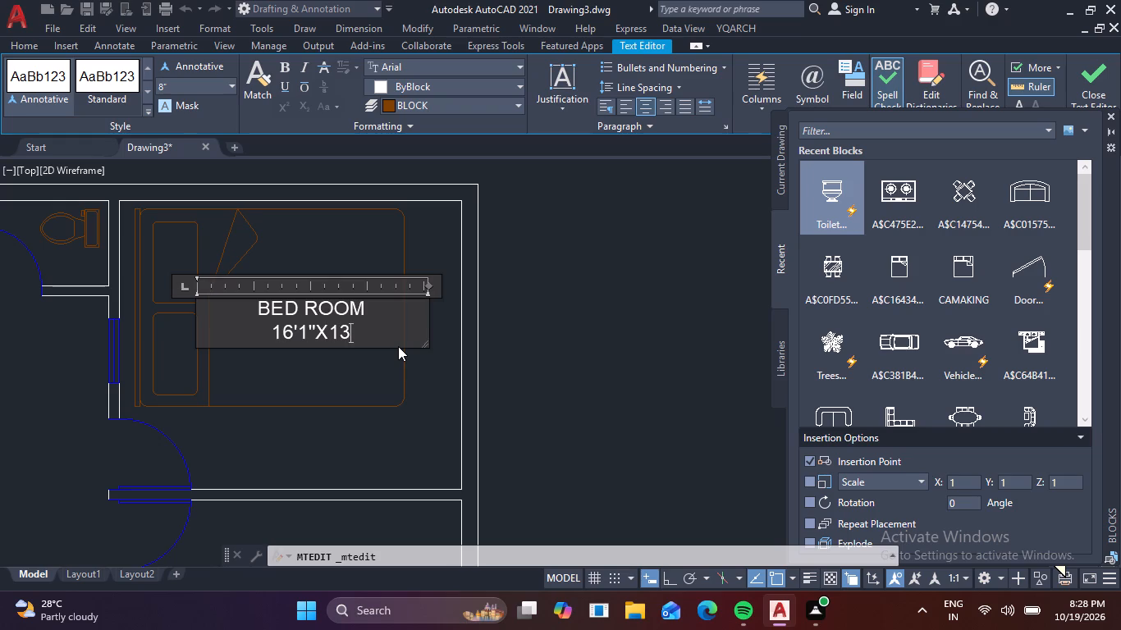
{"action": "key", "text": "apostrophe"}
{"action": "type", "text": "7\""}
{"action": "left_click", "coordinate": [552, 336]}
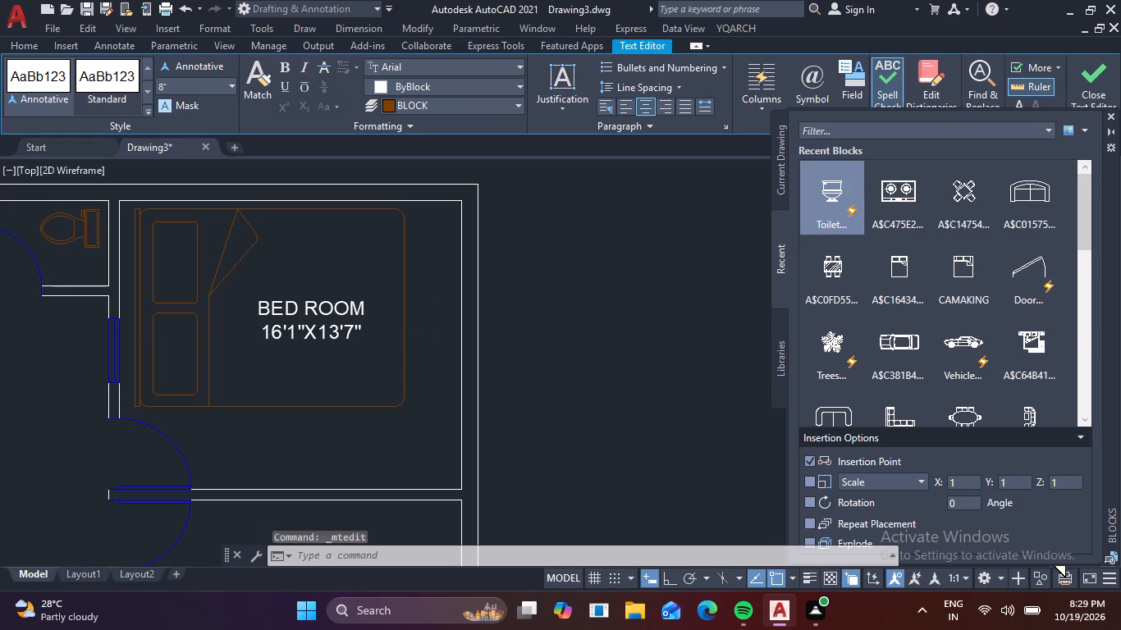
Replace the OPEN 8'10" label in the left-hand bedroom above the staircase with MASTERBED ROOM, widening the text box to fit one line.
{"action": "scroll", "coordinate": [483, 281], "scroll_direction": "down", "scroll_amount": 1}
{"action": "middle_click_drag", "start_coordinate": [423, 309], "coordinate": [656, 350]}
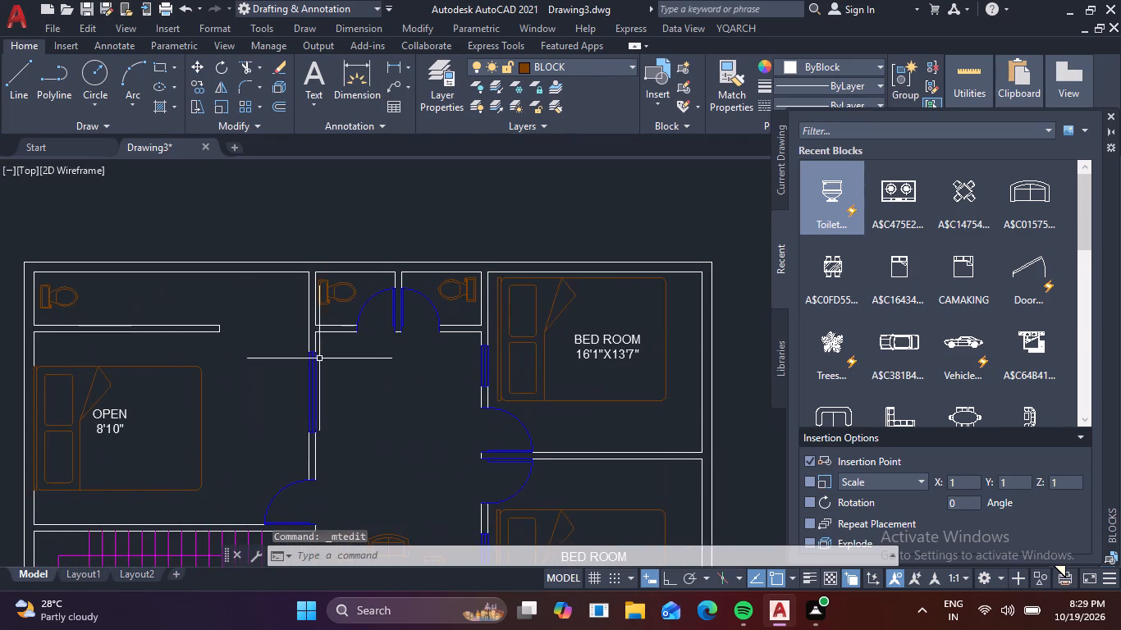
{"action": "middle_click_drag", "start_coordinate": [319, 358], "coordinate": [572, 224]}
{"action": "scroll", "coordinate": [355, 285], "scroll_direction": "up", "scroll_amount": 3}
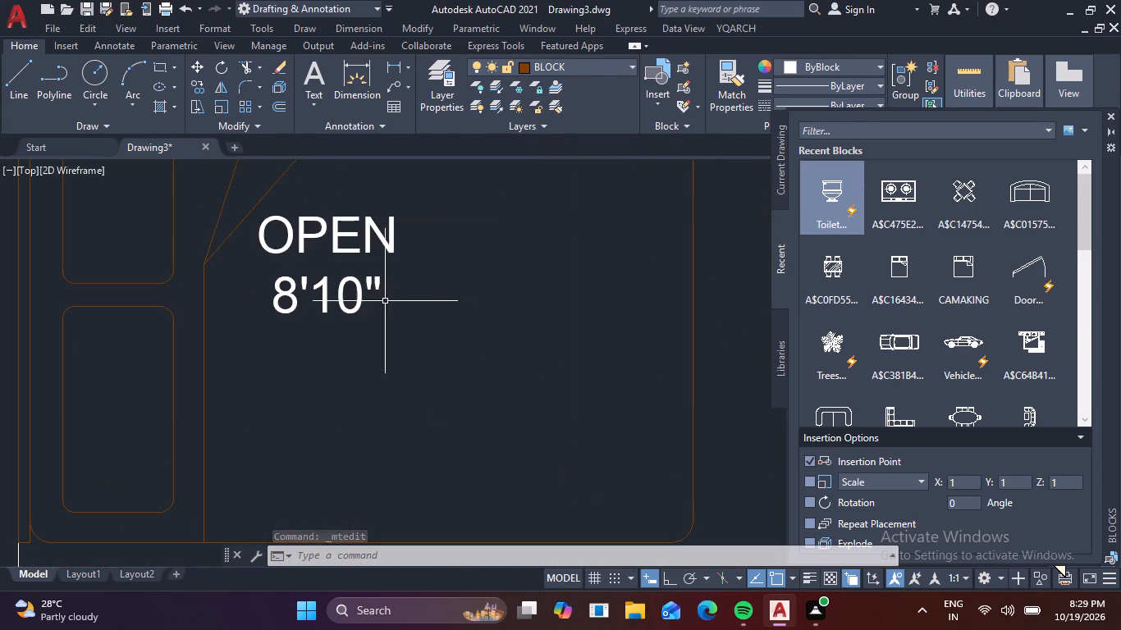
{"action": "double_click", "coordinate": [360, 297]}
{"action": "left_click", "coordinate": [400, 313]}
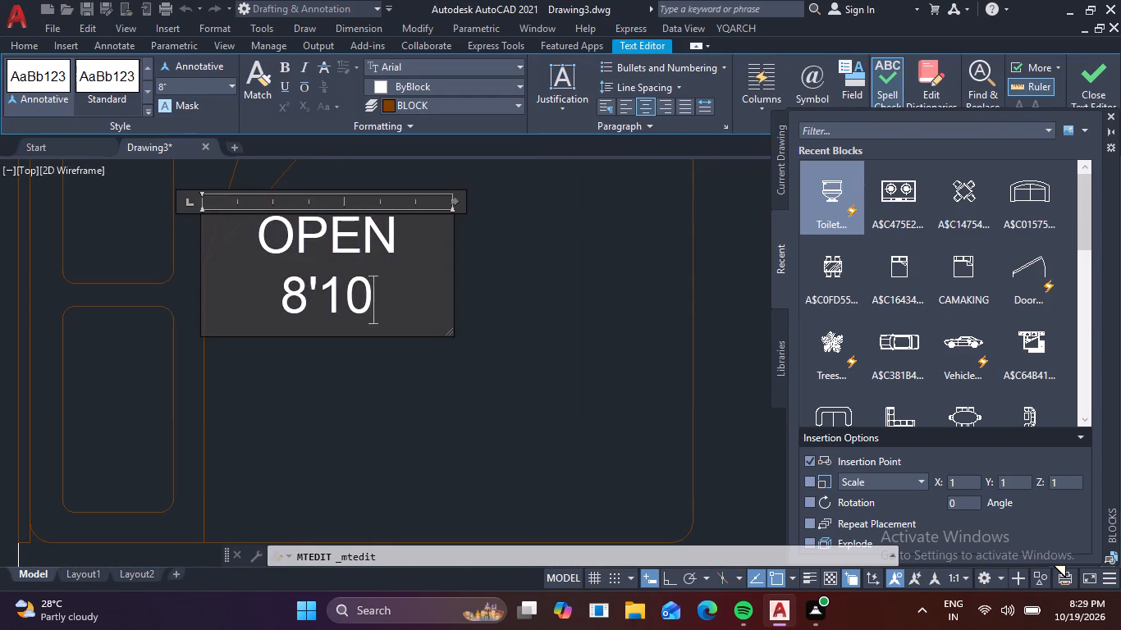
{"action": "key", "text": "BackSpace"}
{"action": "key", "text": "BackSpace"}
{"action": "key", "text": "BackSpace"}
{"action": "key", "text": "BackSpace"}
{"action": "key", "text": "BackSpace"}
{"action": "key", "text": "BackSpace"}
{"action": "key", "text": "BackSpace"}
{"action": "key", "text": "BackSpace"}
{"action": "key", "text": "BackSpace"}
{"action": "key", "text": "BackSpace"}
{"action": "key", "text": "BackSpace"}
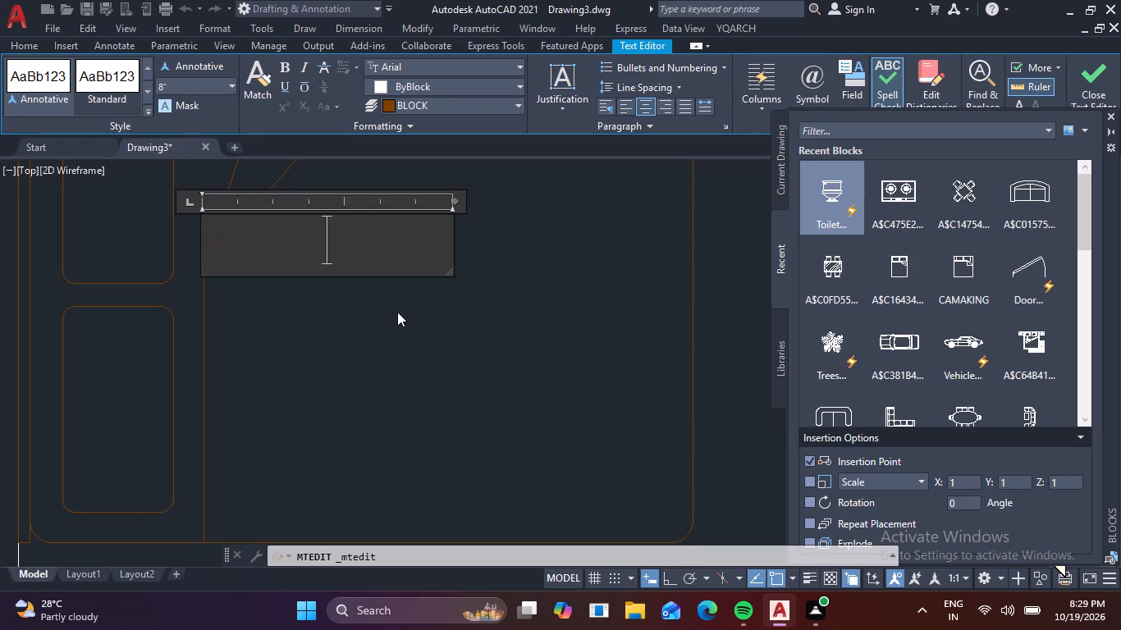
{"action": "type", "text": "MASTER"}
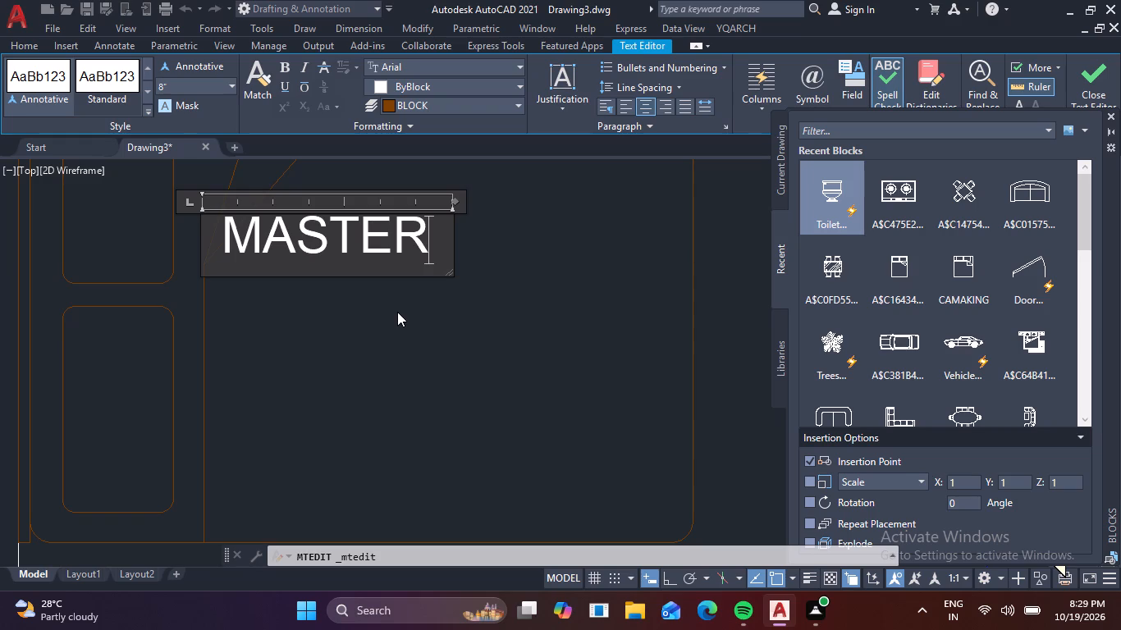
{"action": "type", "text": "BED"}
{"action": "key", "text": "space"}
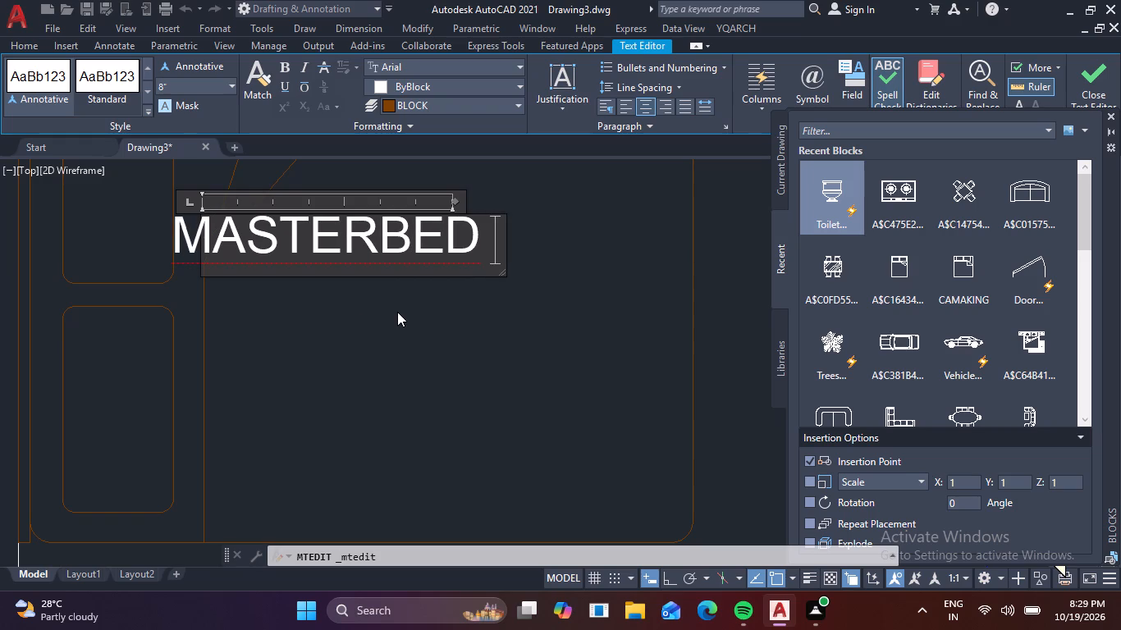
{"action": "type", "text": "ROOM"}
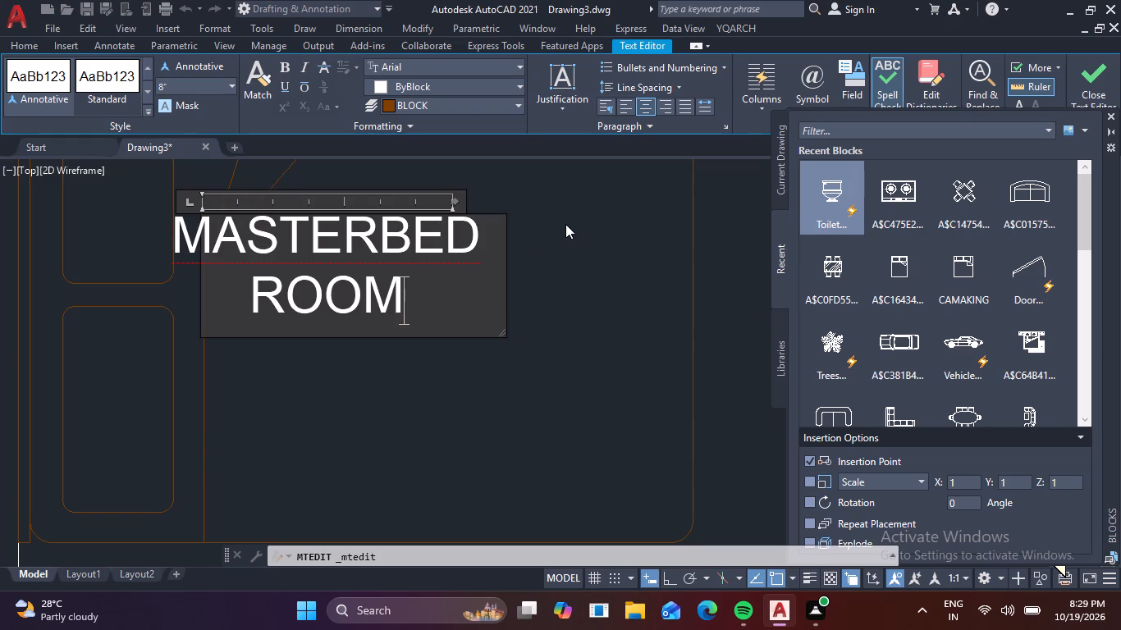
{"action": "left_click_drag", "start_coordinate": [452, 200], "coordinate": [629, 199]}
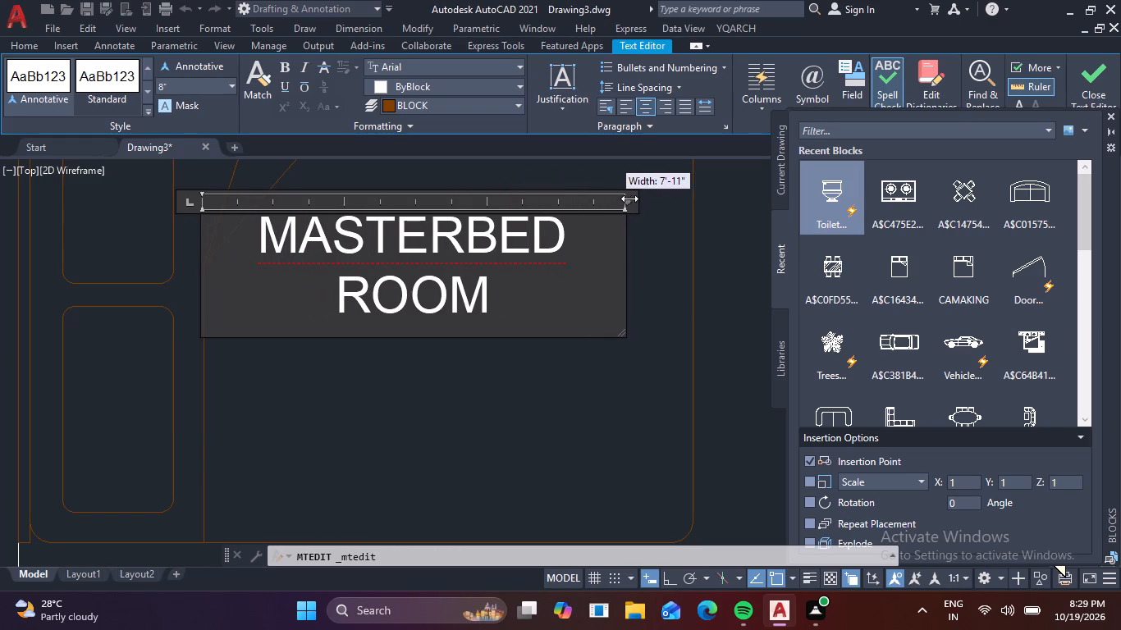
{"action": "left_click_drag", "start_coordinate": [629, 199], "coordinate": [691, 205]}
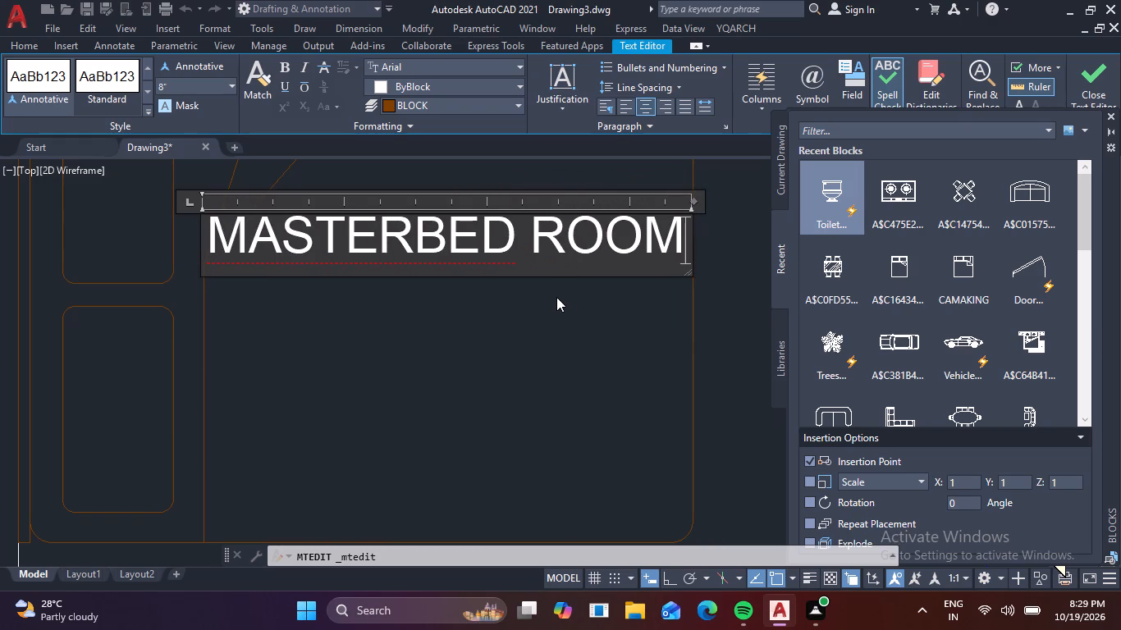
Add the room size 20'8"X19' as a second line of the MASTERBED ROOM label.
{"action": "key", "text": "Return"}
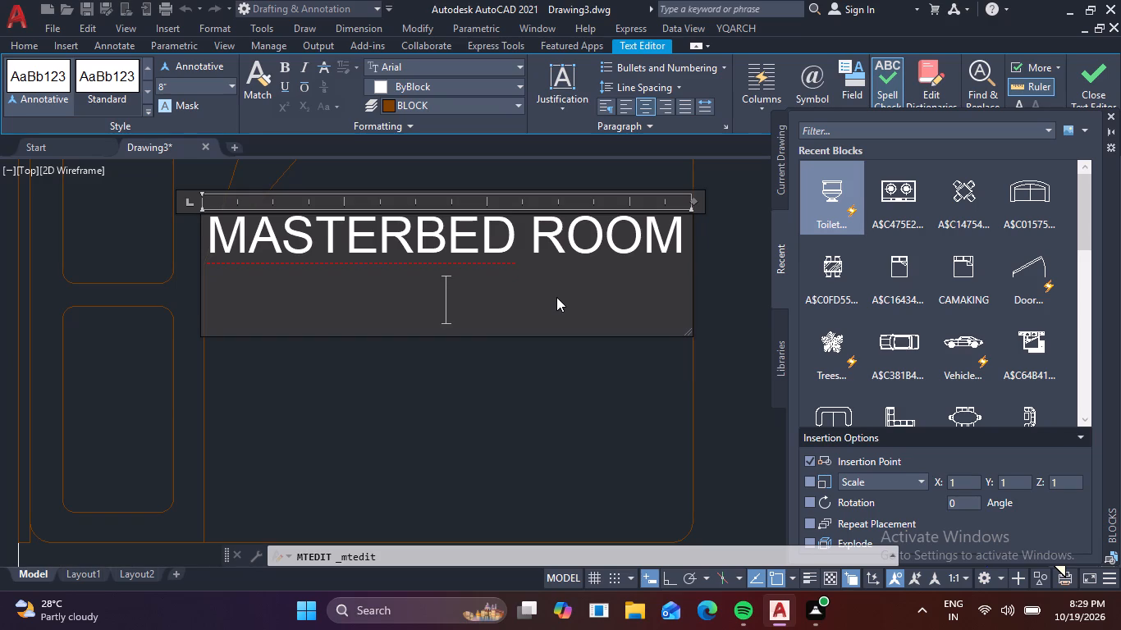
{"action": "type", "text": "20'"}
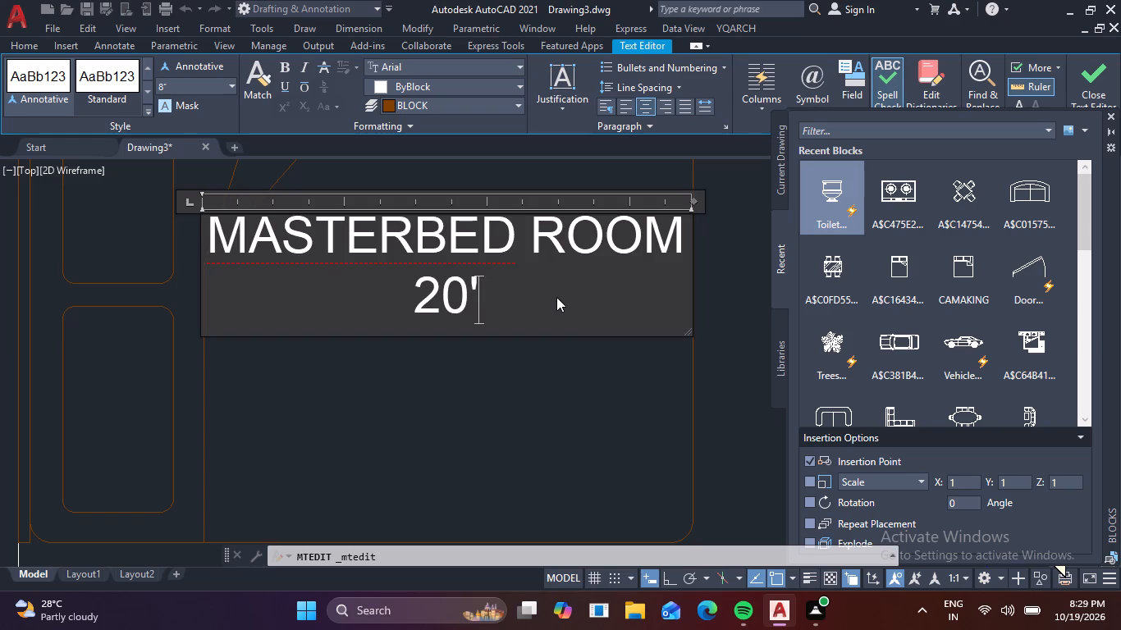
{"action": "key", "text": "8"}
{"action": "key", "text": "shift+quotedbl"}
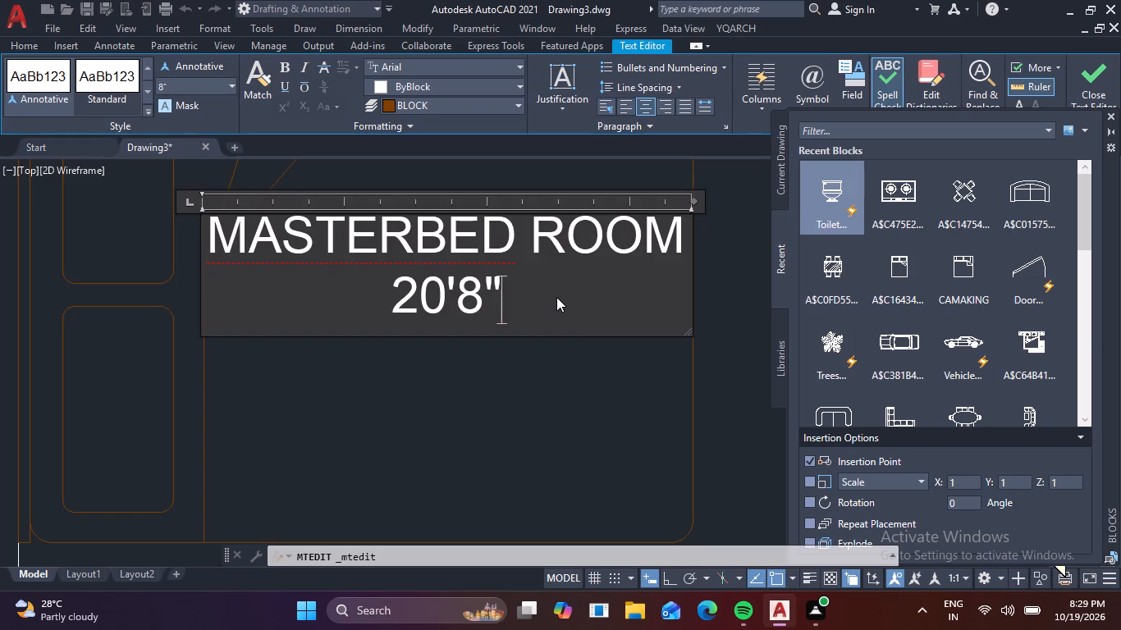
{"action": "key", "text": "x"}
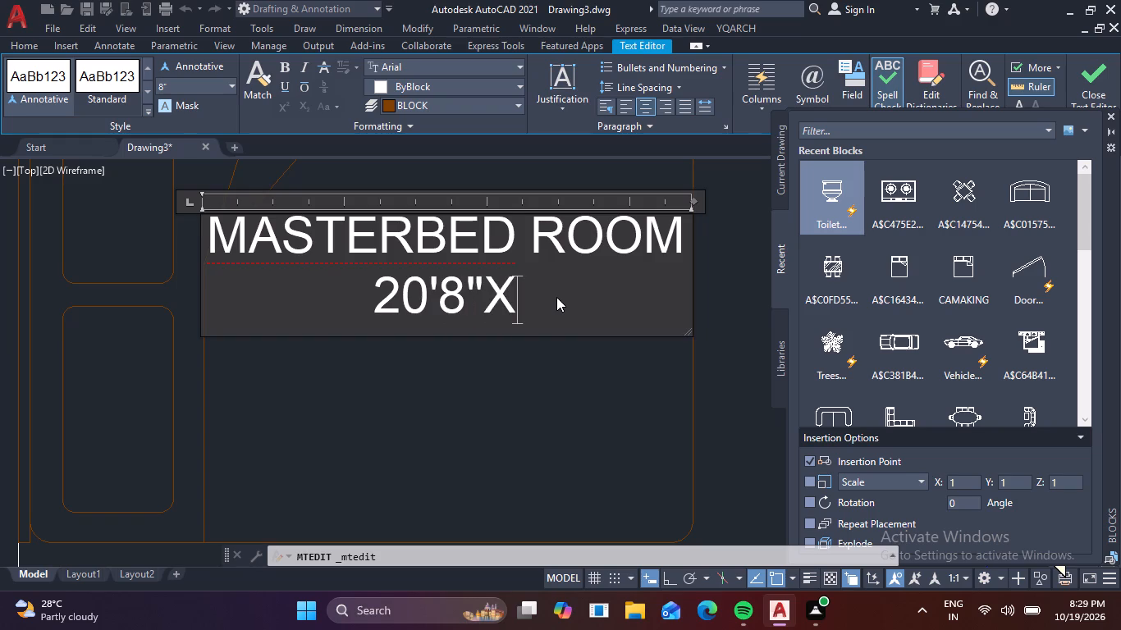
{"action": "key", "text": "1"}
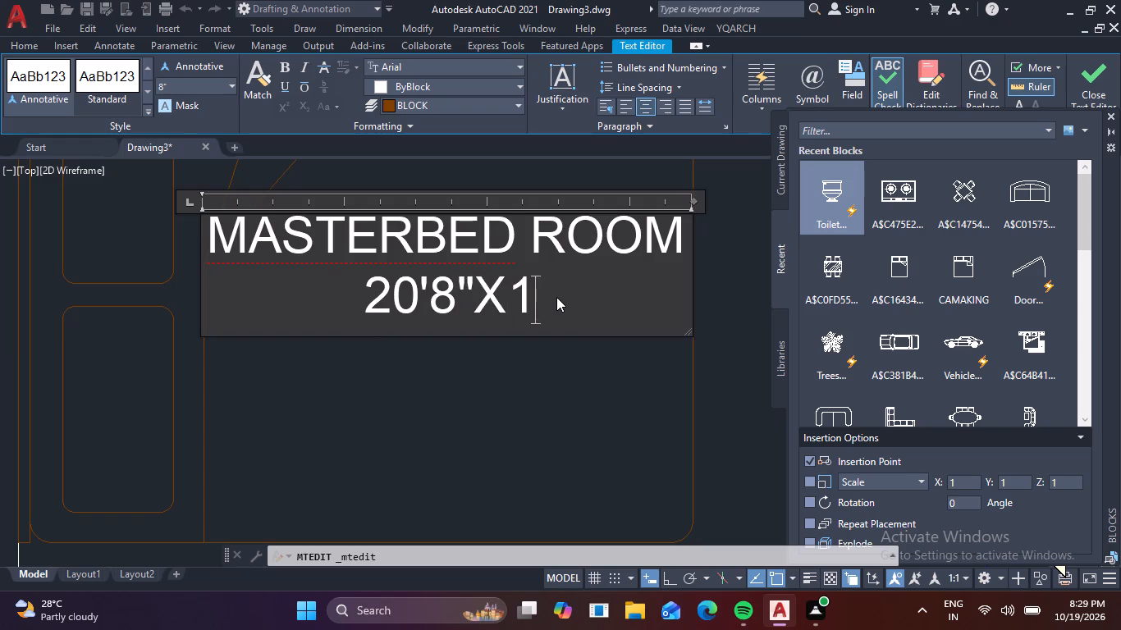
{"action": "key", "text": "8"}
{"action": "key", "text": "BackSpace"}
{"action": "key", "text": "9"}
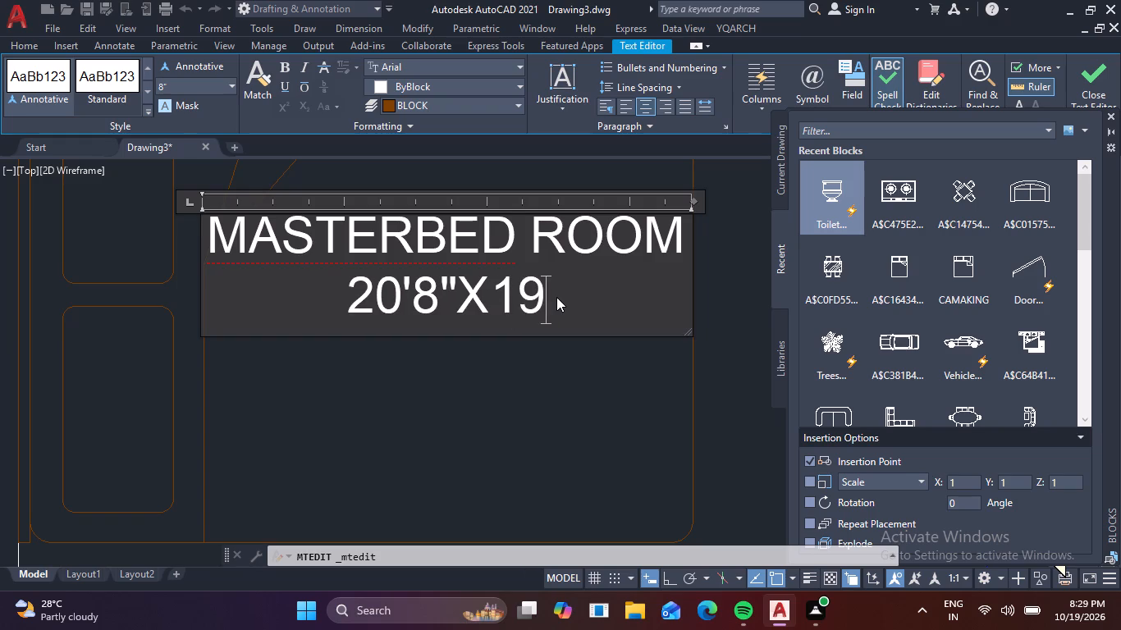
{"action": "key", "text": "apostrophe"}
{"action": "left_click", "coordinate": [603, 391]}
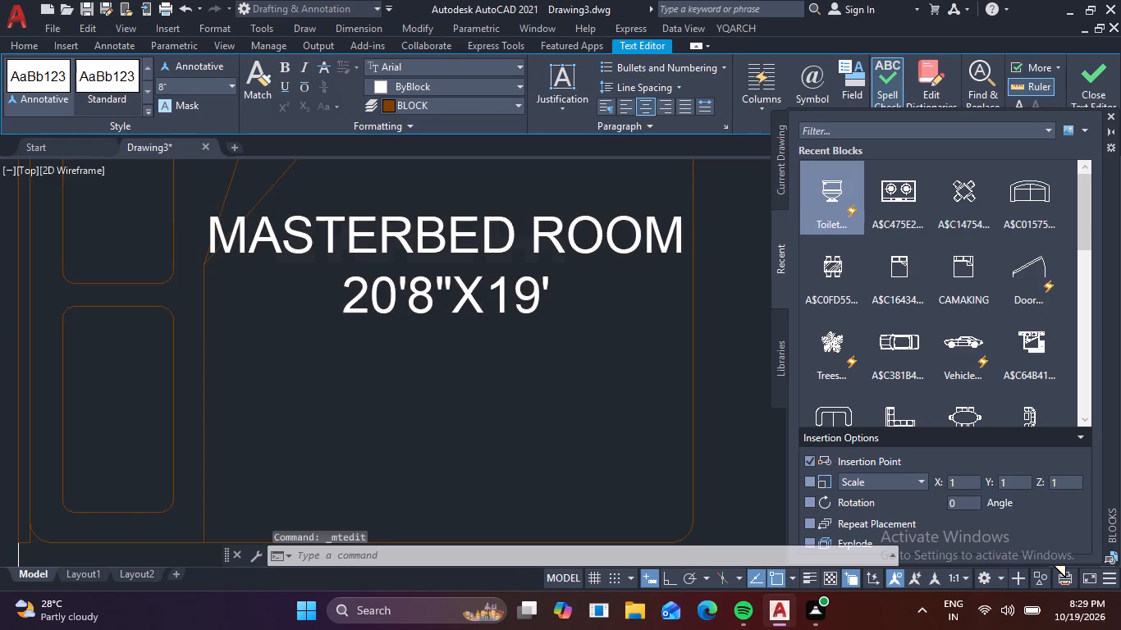
Replace the OPEN 8'10" label on the stairs below the master bedroom with STAIRCASE.
{"action": "scroll", "coordinate": [556, 353], "scroll_direction": "down", "scroll_amount": 3}
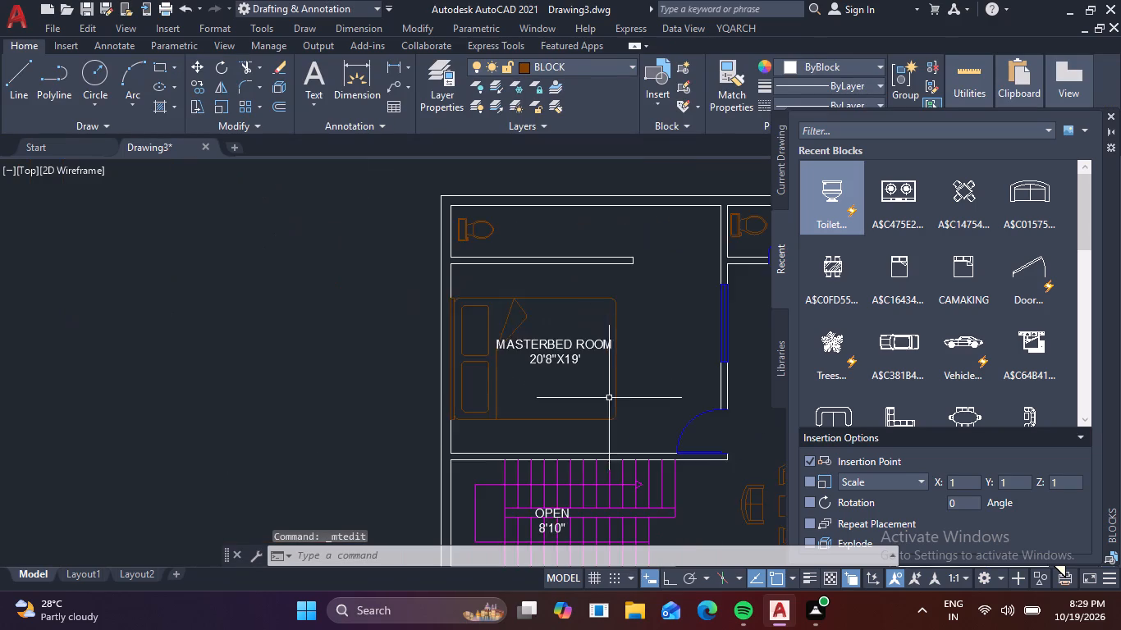
{"action": "middle_click_drag", "start_coordinate": [615, 410], "coordinate": [579, 283]}
{"action": "middle_click_drag", "start_coordinate": [563, 398], "coordinate": [593, 338]}
{"action": "scroll", "coordinate": [557, 334], "scroll_direction": "up", "scroll_amount": 3}
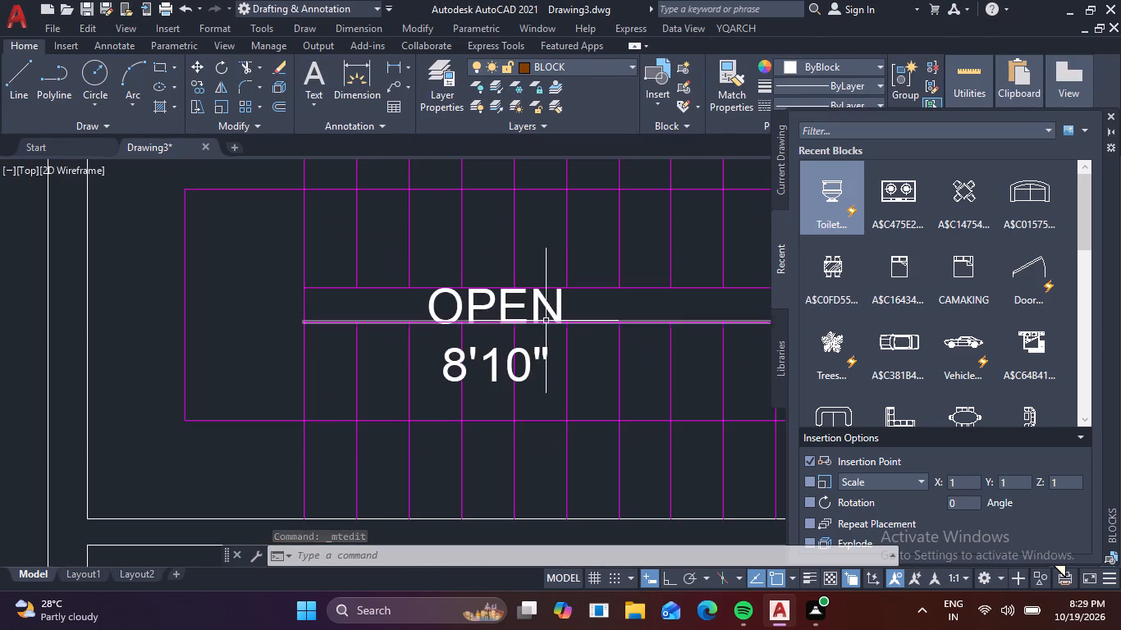
{"action": "double_click", "coordinate": [559, 314]}
{"action": "left_click", "coordinate": [563, 386]}
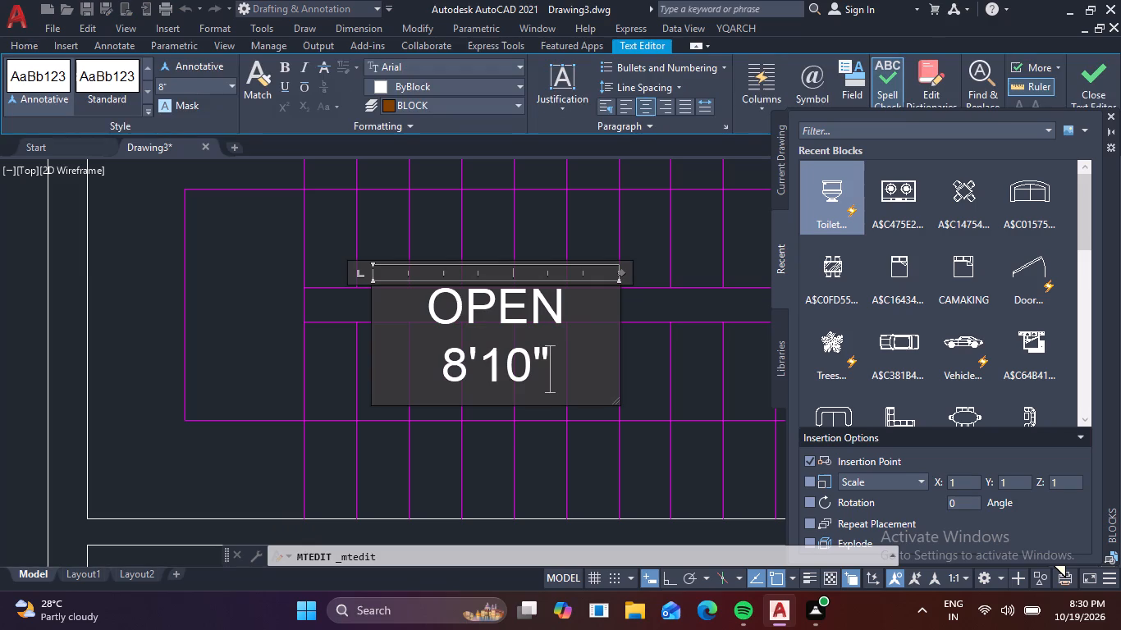
{"action": "key", "text": "BackSpace"}
{"action": "key", "text": "BackSpace"}
{"action": "key", "text": "BackSpace"}
{"action": "key", "text": "BackSpace"}
{"action": "key", "text": "BackSpace"}
{"action": "key", "text": "BackSpace"}
{"action": "key", "text": "BackSpace"}
{"action": "key", "text": "BackSpace"}
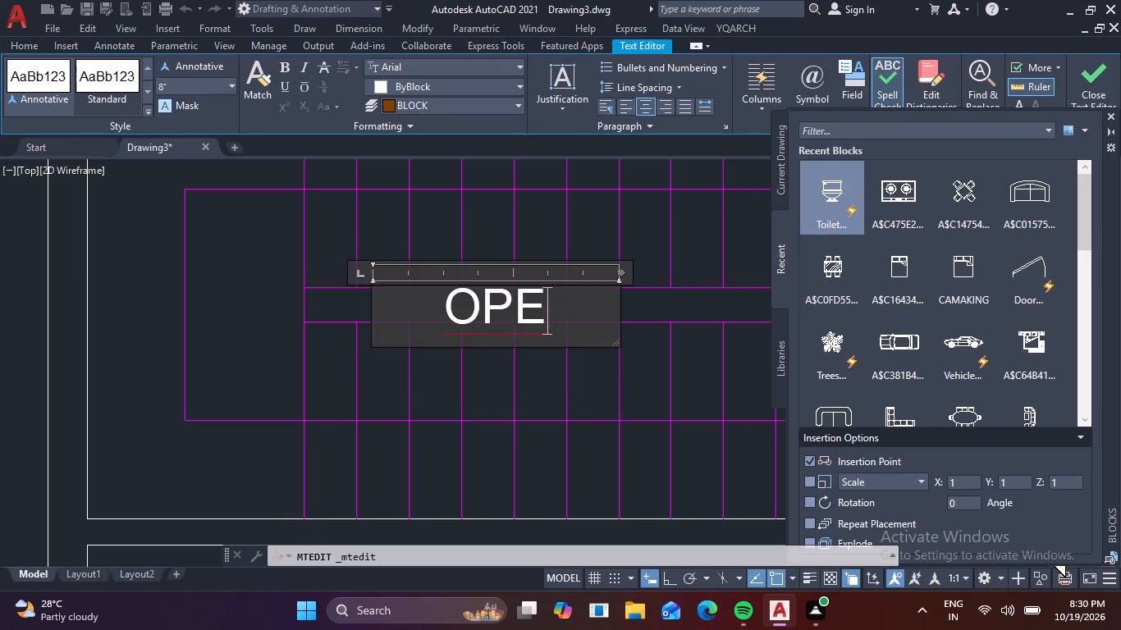
{"action": "key", "text": "BackSpace"}
{"action": "key", "text": "BackSpace"}
{"action": "key", "text": "BackSpace"}
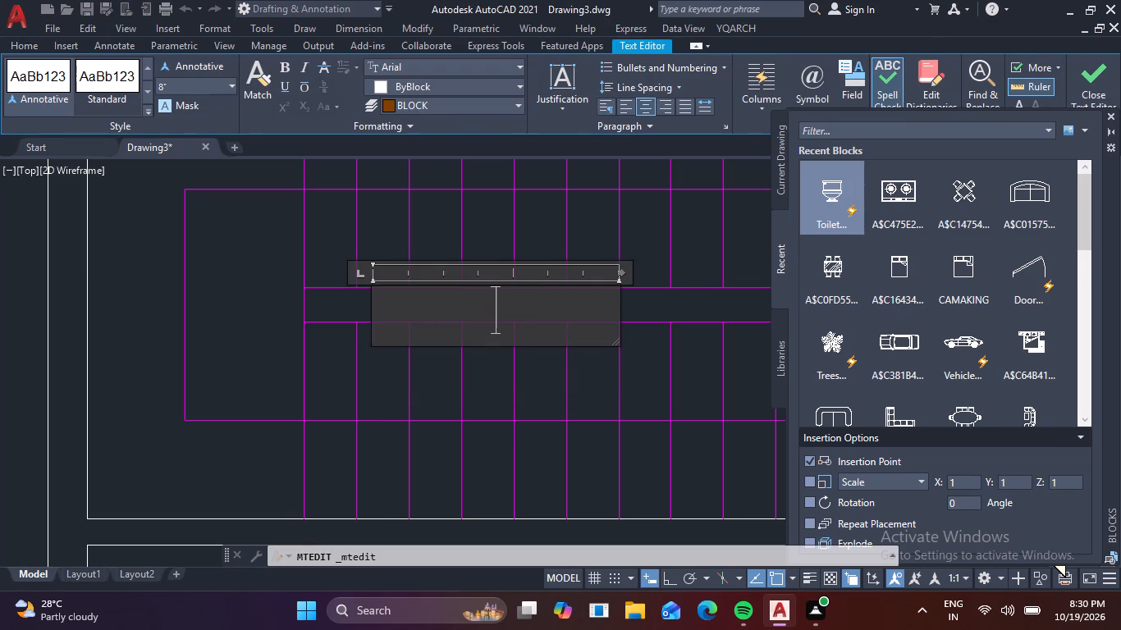
{"action": "type", "text": "STA"}
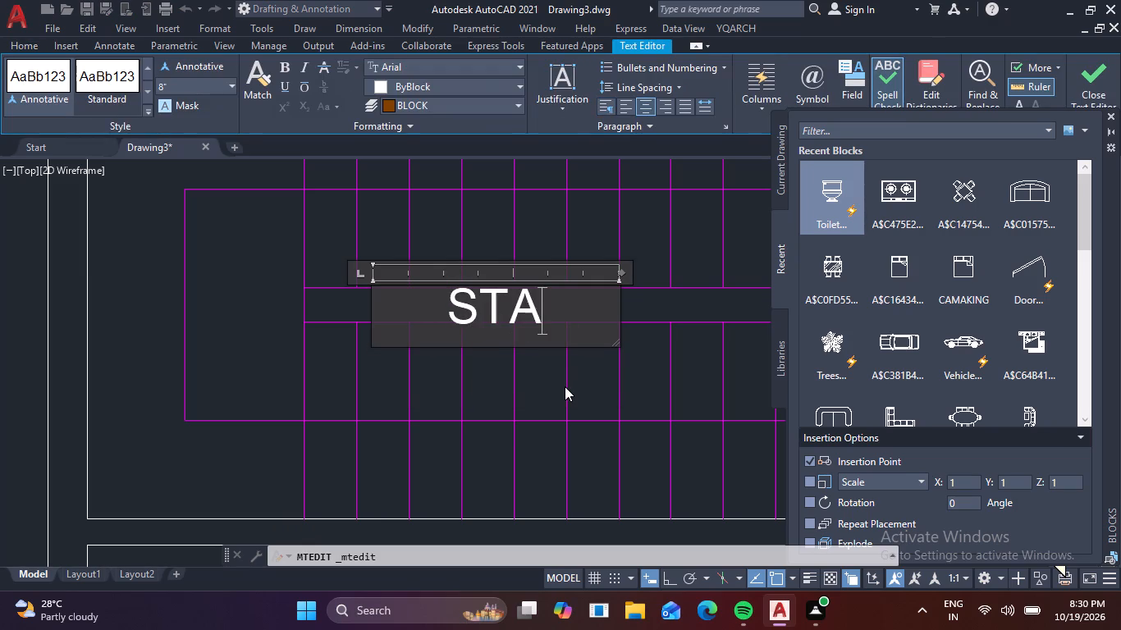
{"action": "type", "text": "IR"}
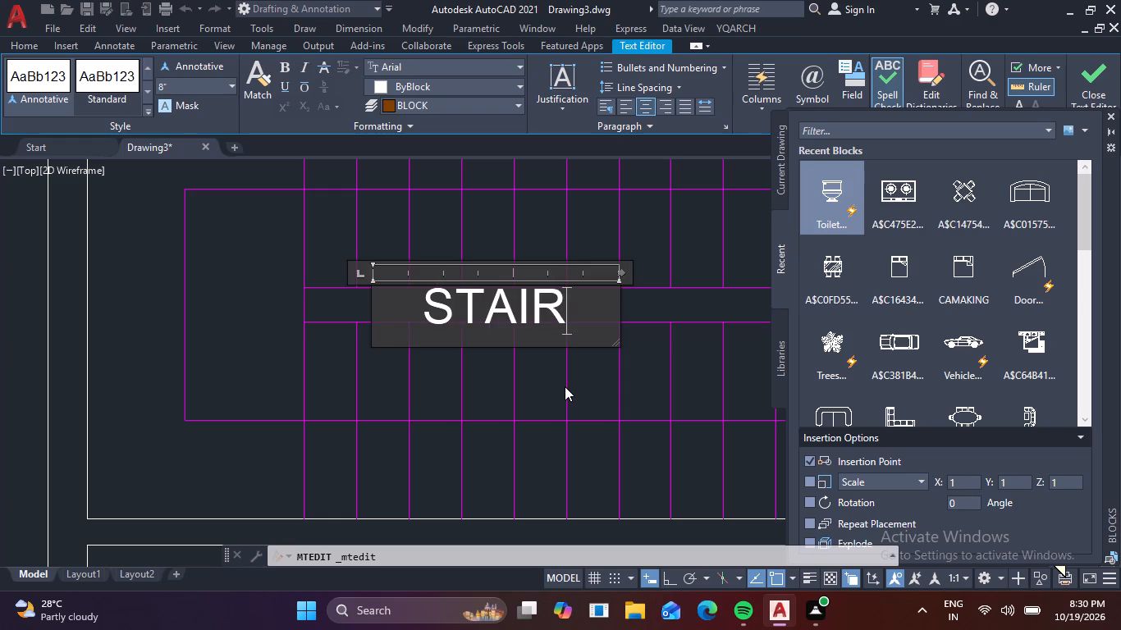
{"action": "type", "text": "CAS"}
{"action": "key", "text": "e"}
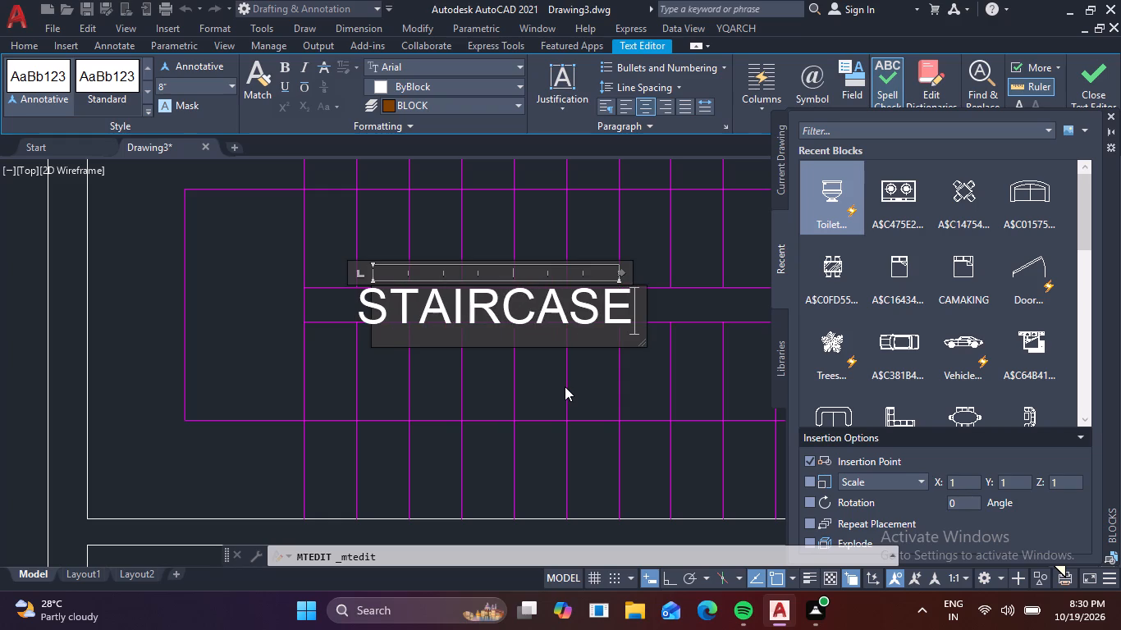
Add the size 12'X13' as a second line of the STAIRCASE label.
{"action": "key", "text": "Return"}
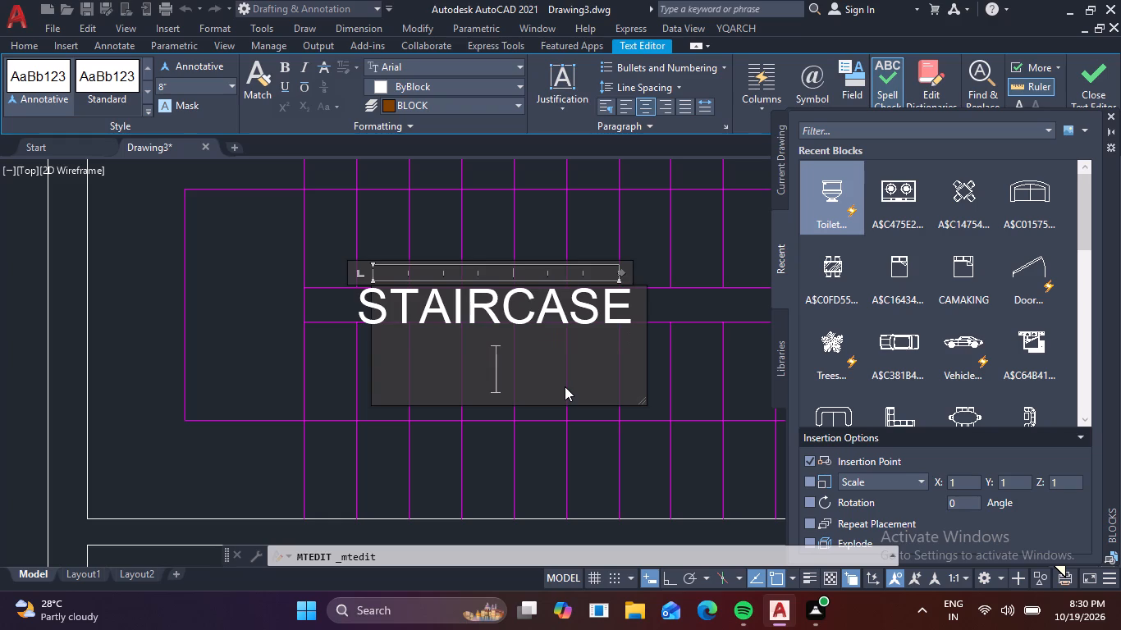
{"action": "type", "text": "12'"}
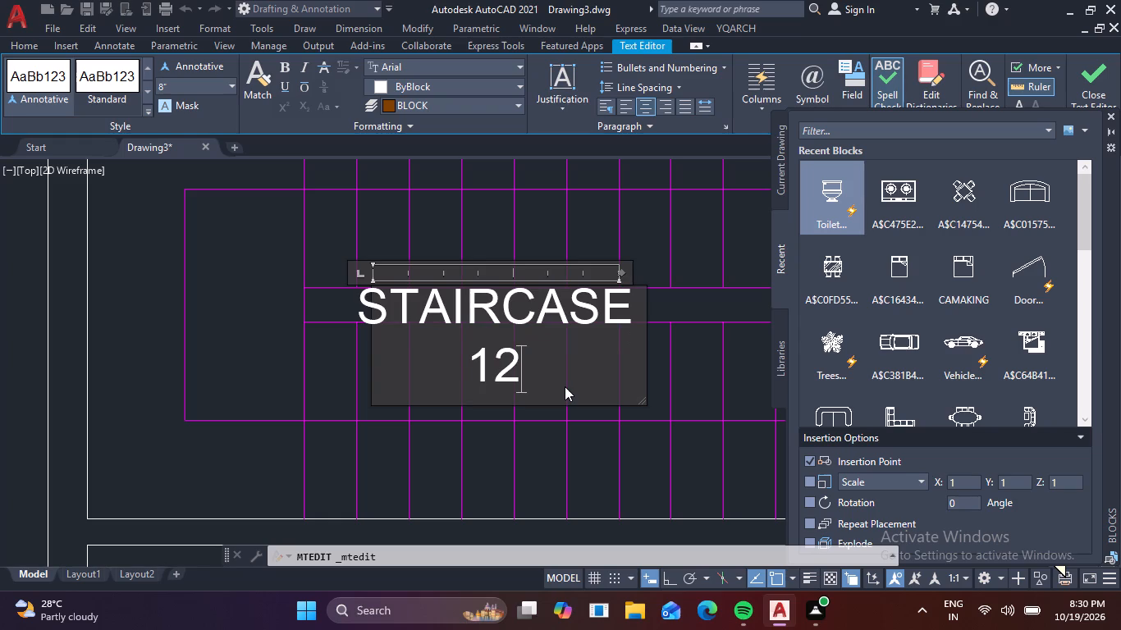
{"action": "key", "text": "x"}
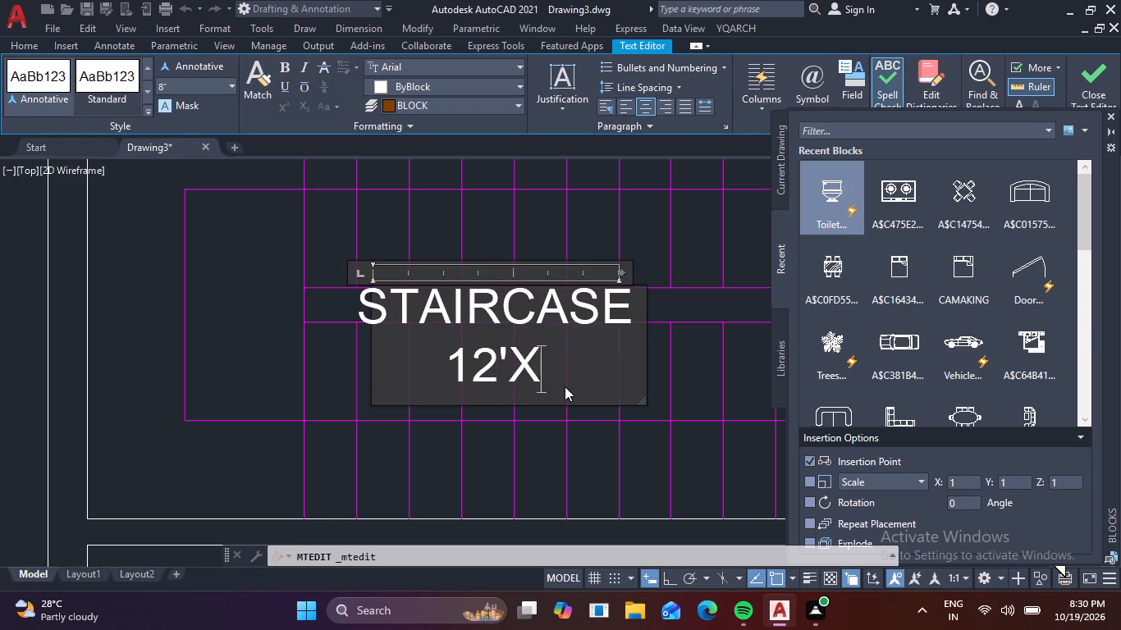
{"action": "type", "text": "13'"}
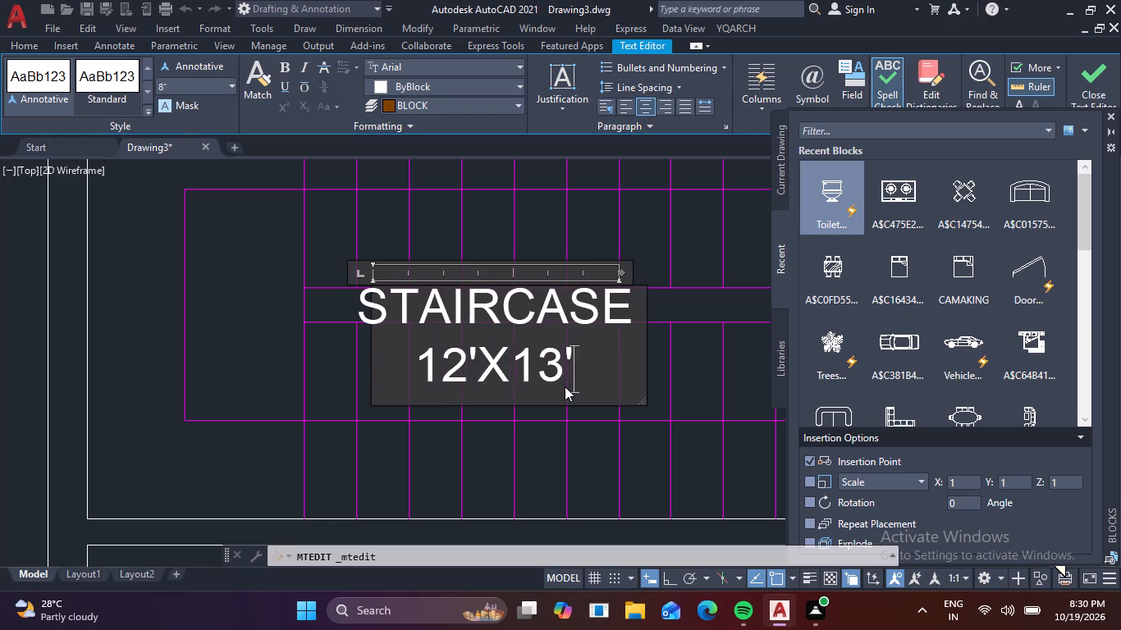
{"action": "left_click", "coordinate": [701, 459]}
Replace the OPEN 8'10" label in the large room near the dining table with HALL.
{"action": "scroll", "coordinate": [682, 466], "scroll_direction": "down", "scroll_amount": 1}
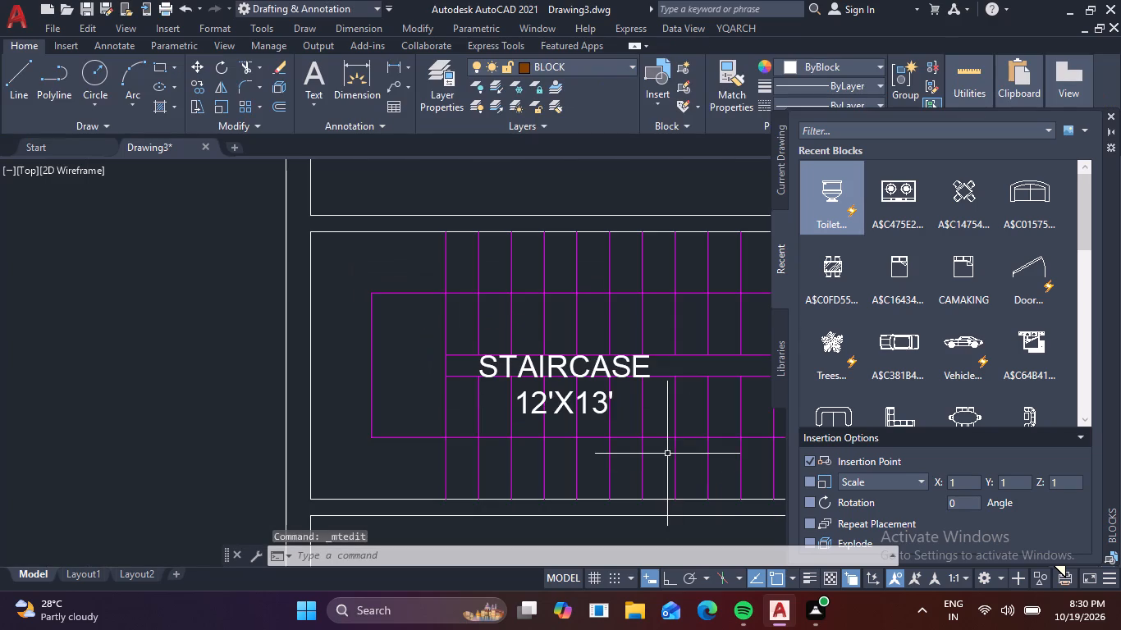
{"action": "middle_click_drag", "start_coordinate": [667, 454], "coordinate": [583, 305]}
{"action": "scroll", "coordinate": [592, 342], "scroll_direction": "down", "scroll_amount": 2}
{"action": "middle_click_drag", "start_coordinate": [625, 418], "coordinate": [556, 304]}
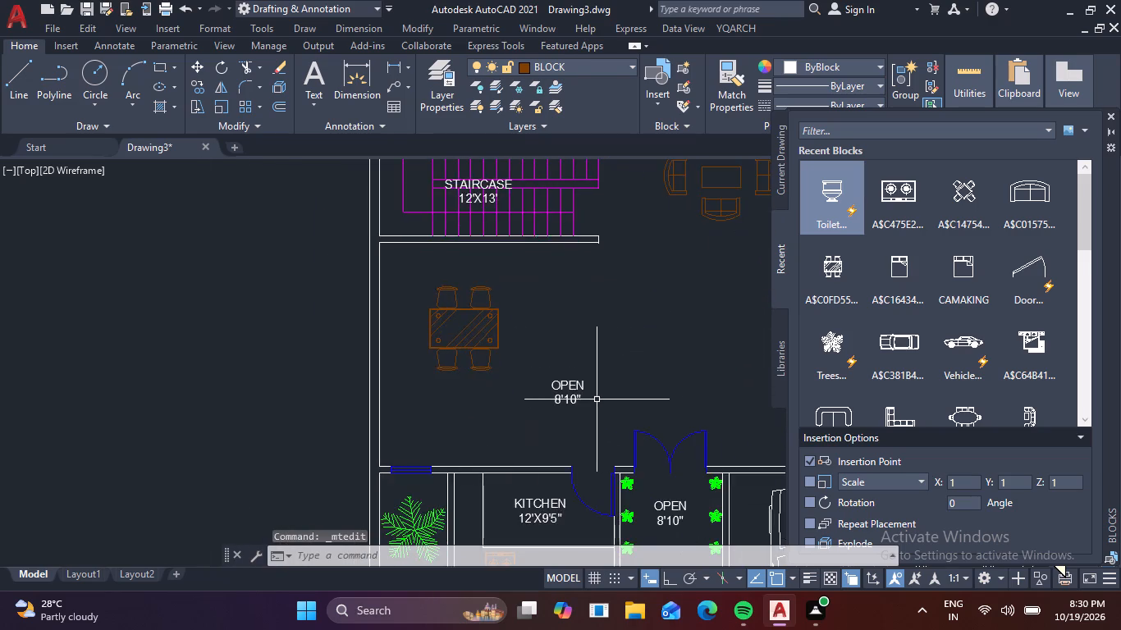
{"action": "scroll", "coordinate": [592, 399], "scroll_direction": "up", "scroll_amount": 1}
{"action": "triple_click", "coordinate": [565, 400]}
{"action": "left_click", "coordinate": [577, 404]}
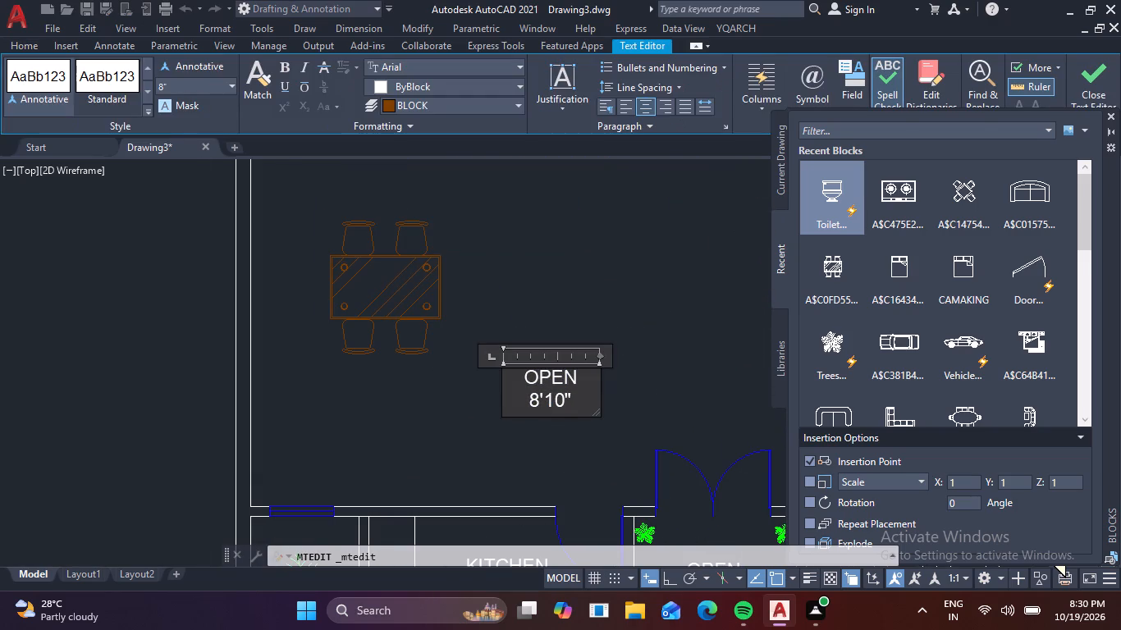
{"action": "key", "text": "BackSpace"}
{"action": "key", "text": "BackSpace"}
{"action": "key", "text": "BackSpace"}
{"action": "key", "text": "BackSpace"}
{"action": "key", "text": "BackSpace"}
{"action": "key", "text": "BackSpace"}
{"action": "key", "text": "BackSpace"}
{"action": "key", "text": "BackSpace"}
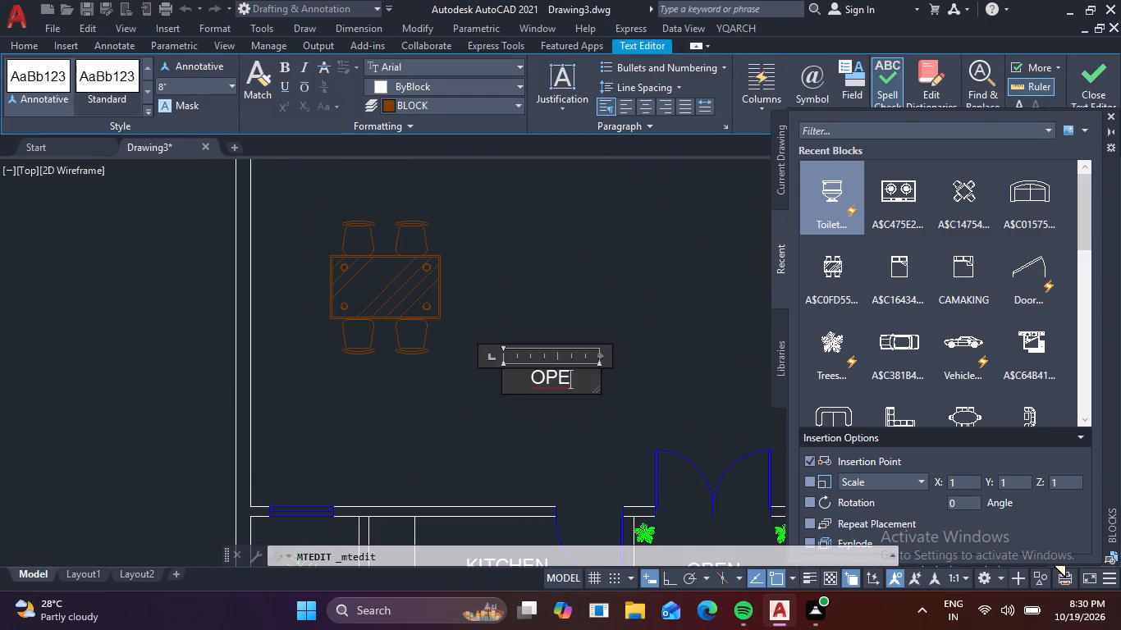
{"action": "key", "text": "BackSpace"}
{"action": "key", "text": "BackSpace"}
{"action": "key", "text": "BackSpace"}
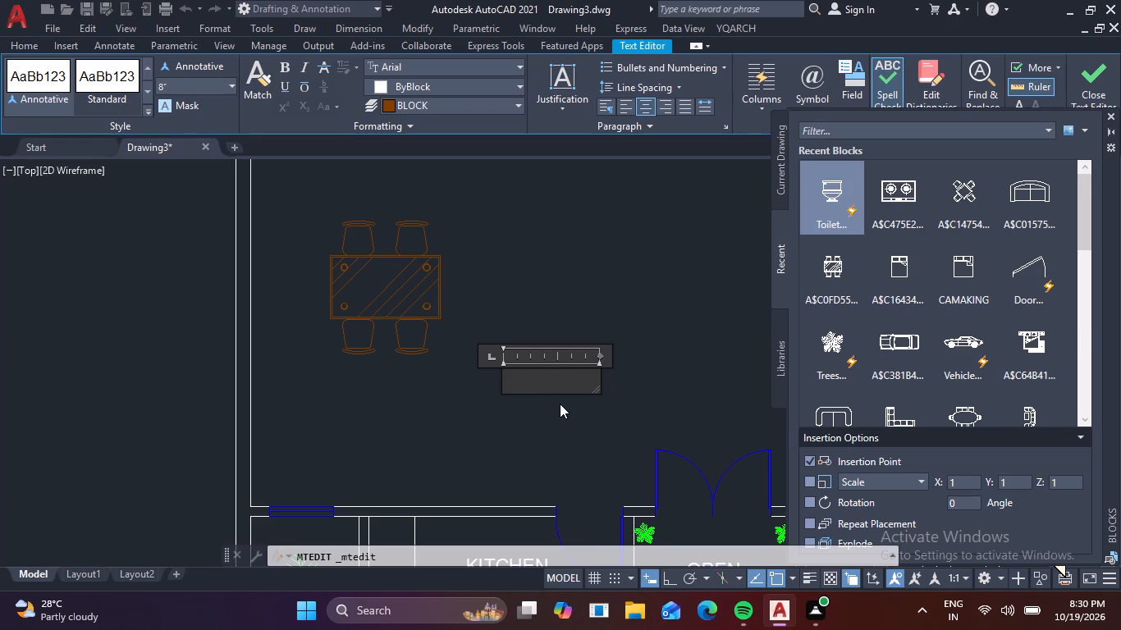
{"action": "type", "text": "HALL"}
Format the HALL label text with a height of 1' and bold.
{"action": "left_click_drag", "start_coordinate": [587, 382], "coordinate": [498, 364]}
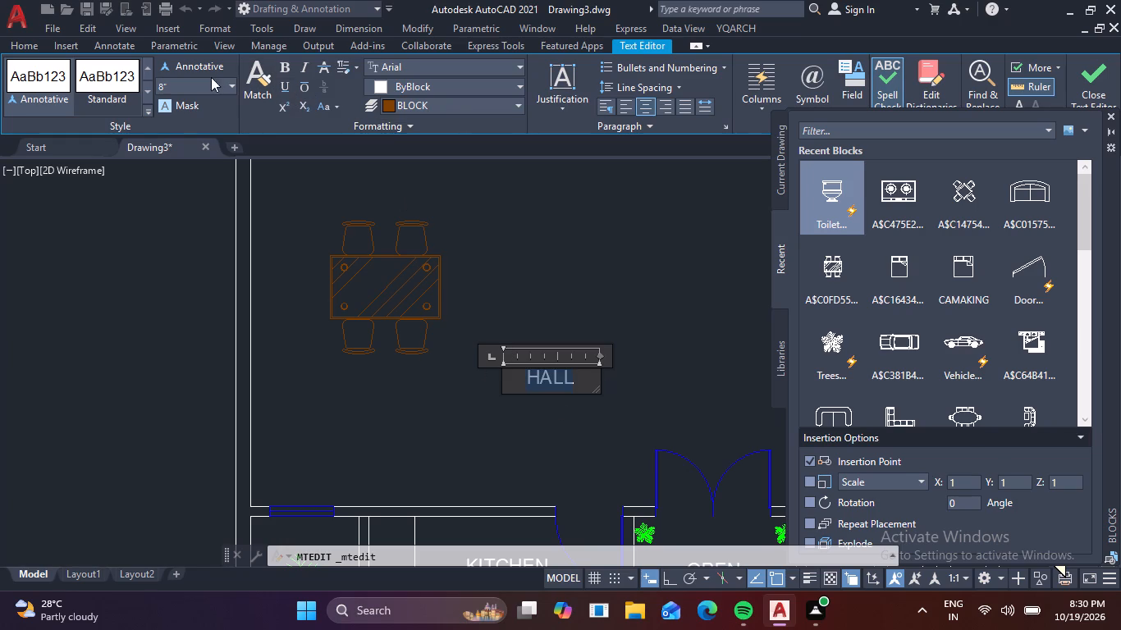
{"action": "left_click", "coordinate": [204, 82]}
{"action": "type", "text": "1'"}
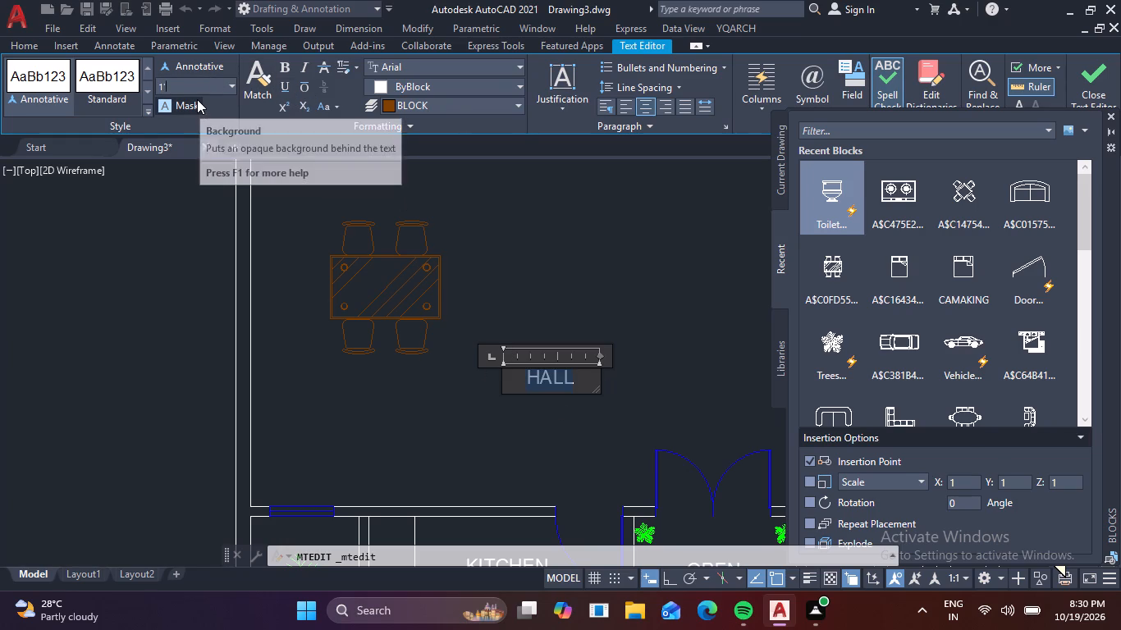
{"action": "key", "text": "Return"}
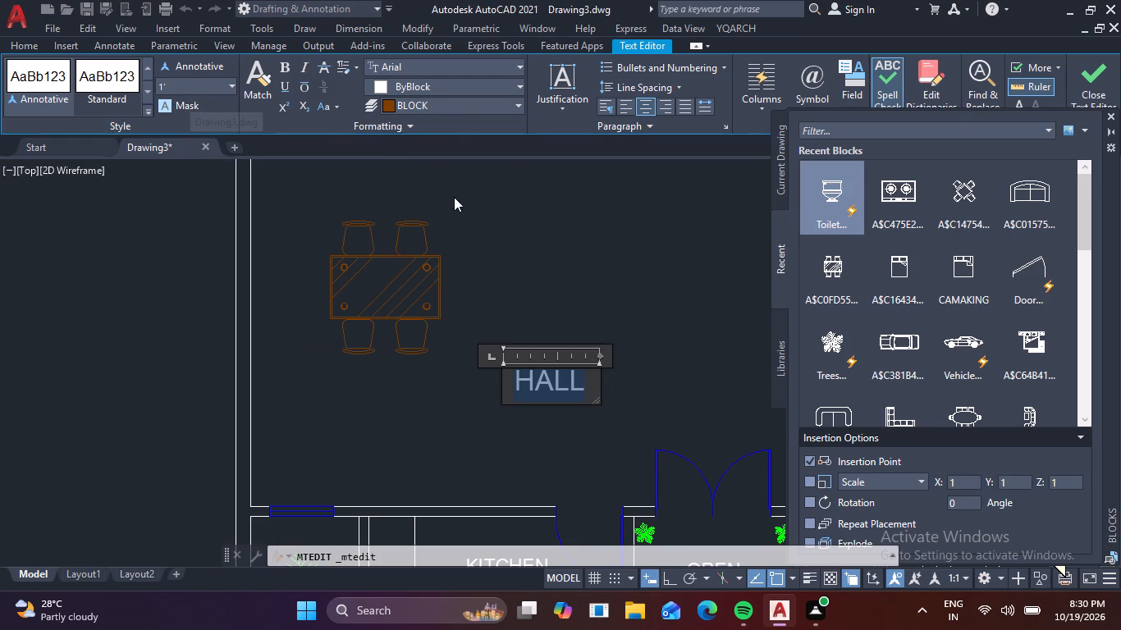
{"action": "left_click", "coordinate": [285, 65]}
{"action": "left_click", "coordinate": [318, 302]}
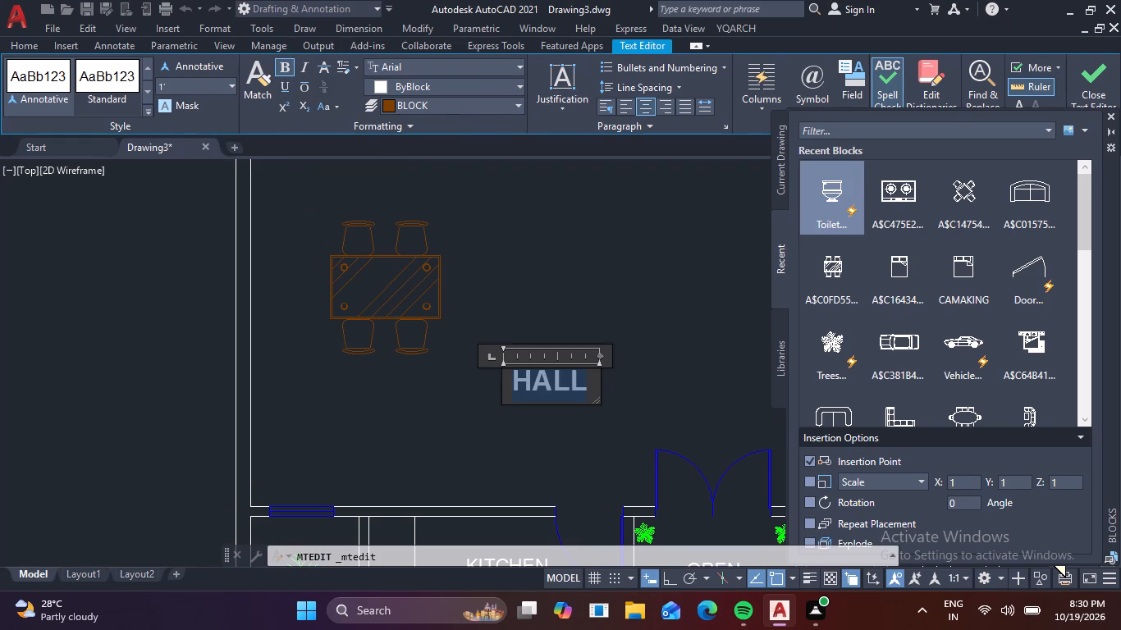
Replace the OPEN 8'10" label below the kitchen, beside the plants, with GRADEN.
{"action": "scroll", "coordinate": [304, 297], "scroll_direction": "down", "scroll_amount": 2}
{"action": "middle_click_drag", "start_coordinate": [485, 444], "coordinate": [497, 317]}
{"action": "scroll", "coordinate": [495, 418], "scroll_direction": "up", "scroll_amount": 2}
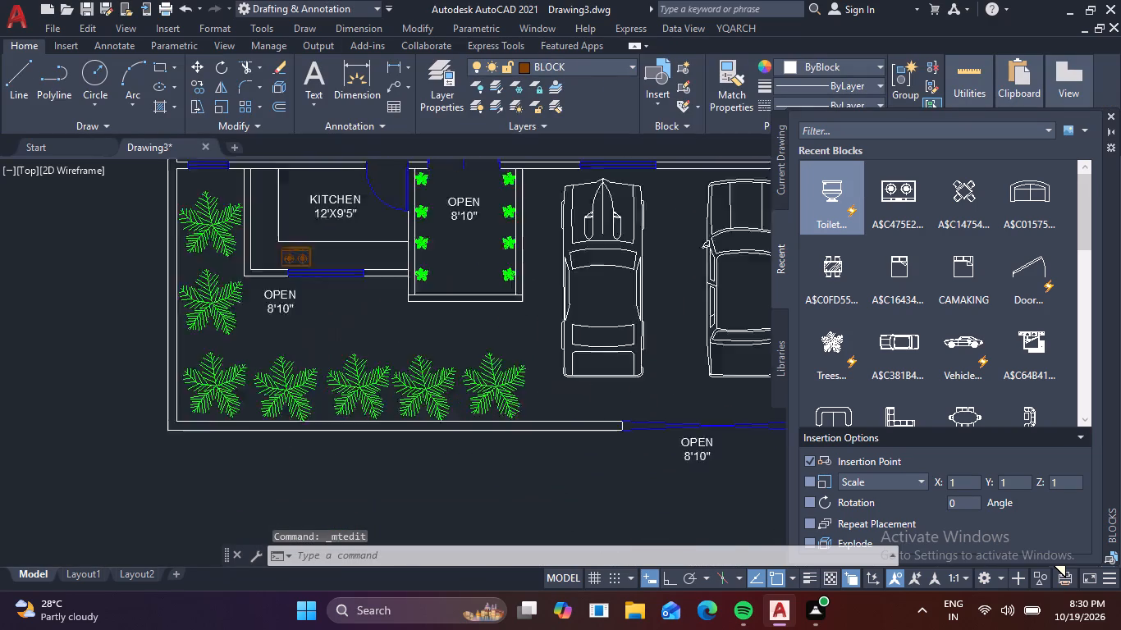
{"action": "double_click", "coordinate": [153, 240]}
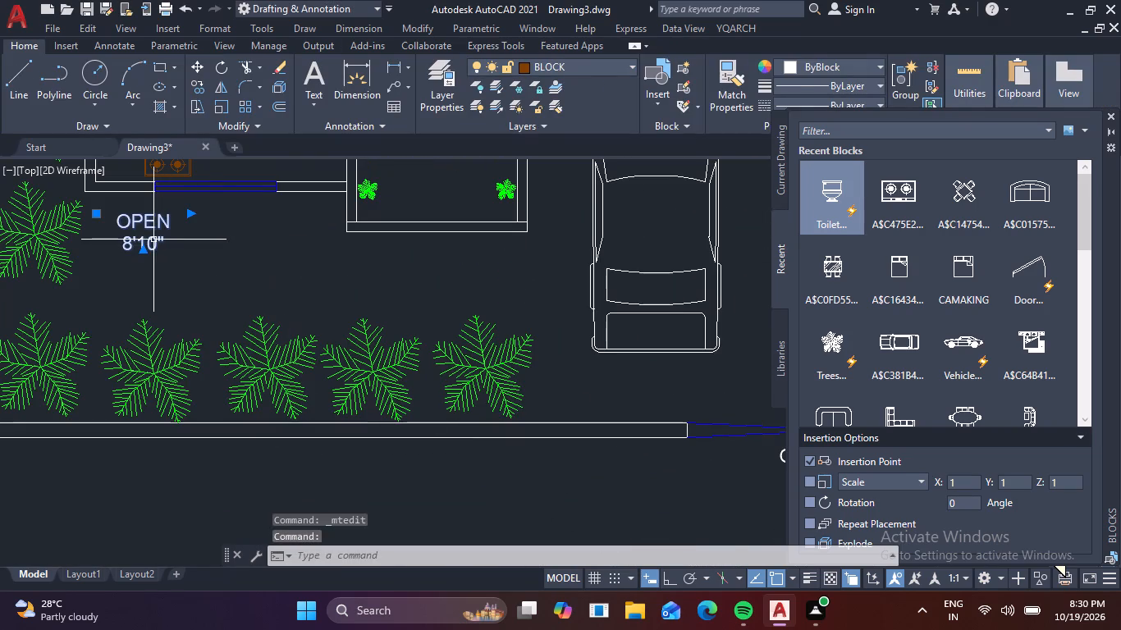
{"action": "left_click", "coordinate": [181, 242]}
{"action": "key", "text": "BackSpace"}
{"action": "key", "text": "BackSpace"}
{"action": "key", "text": "BackSpace"}
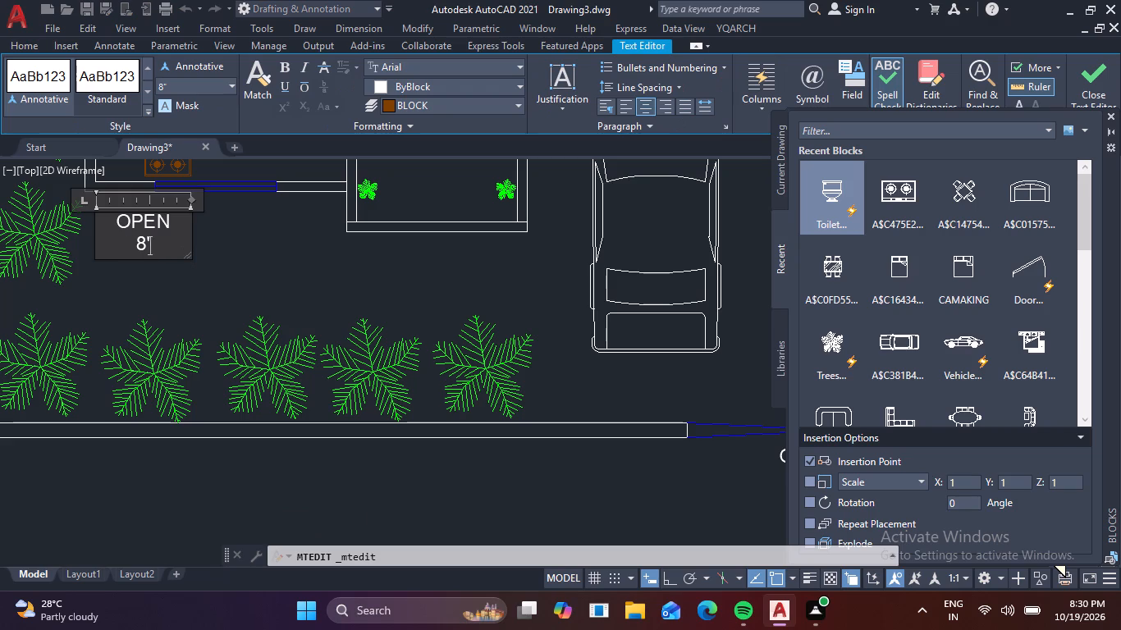
{"action": "key", "text": "BackSpace"}
{"action": "key", "text": "BackSpace"}
{"action": "key", "text": "BackSpace"}
{"action": "key", "text": "BackSpace"}
{"action": "key", "text": "BackSpace"}
{"action": "key", "text": "BackSpace"}
{"action": "key", "text": "BackSpace"}
{"action": "key", "text": "BackSpace"}
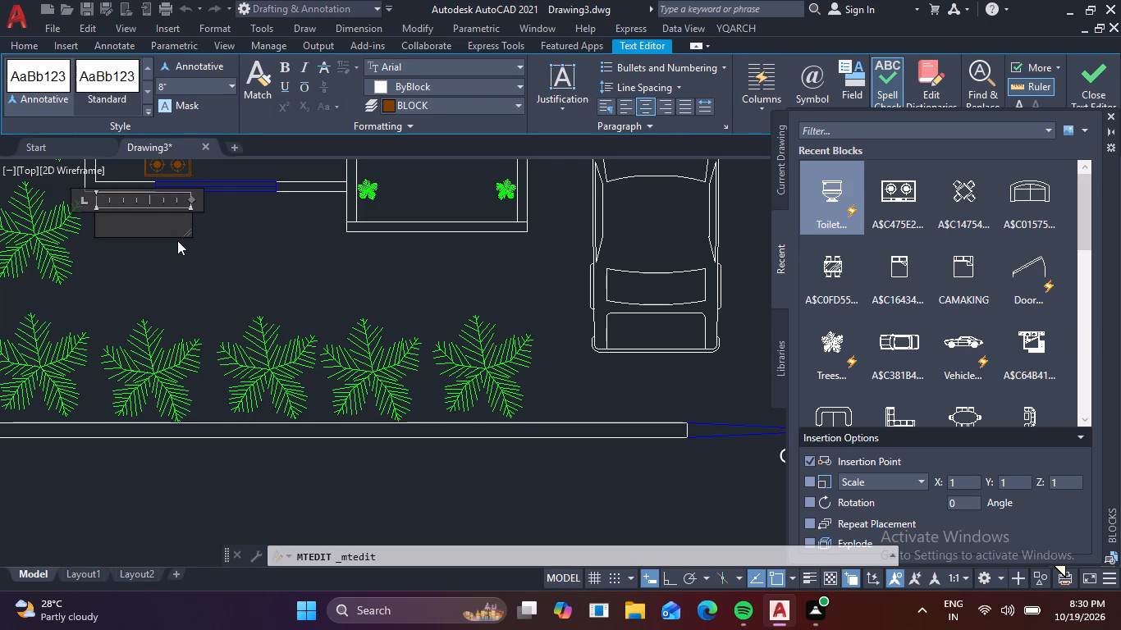
{"action": "type", "text": "GRADE"}
{"action": "key", "text": "n"}
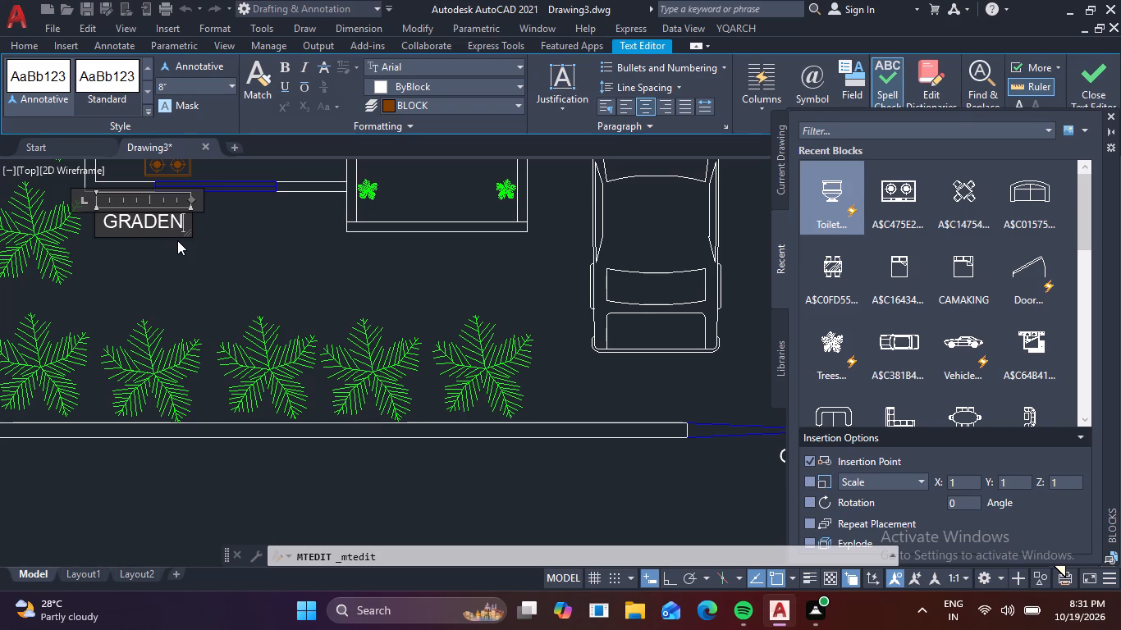
Format the GRADEN label text with a height of 1' and bold.
{"action": "left_click_drag", "start_coordinate": [182, 226], "coordinate": [100, 228]}
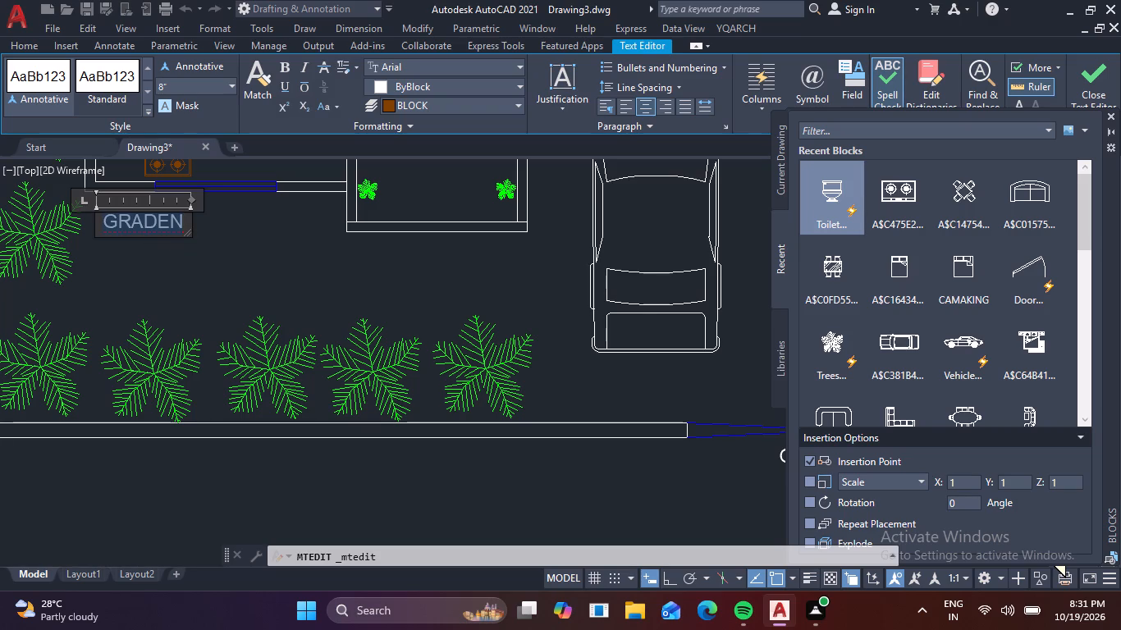
{"action": "left_click_drag", "start_coordinate": [100, 228], "coordinate": [99, 228]}
{"action": "left_click", "coordinate": [193, 80]}
{"action": "type", "text": "1'"}
{"action": "key", "text": "Return"}
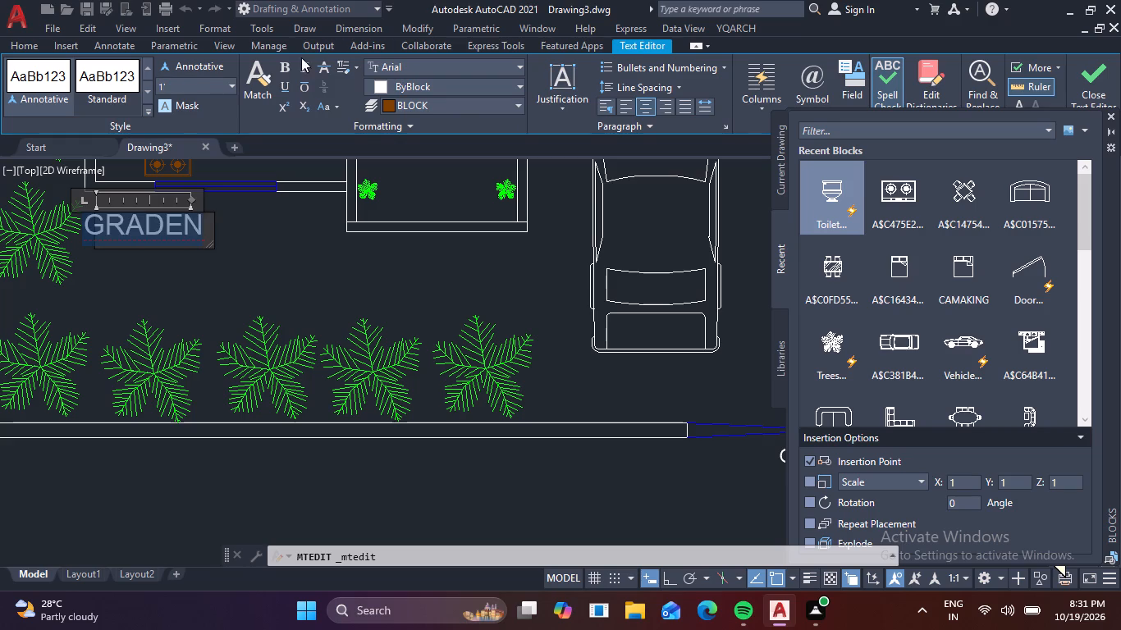
{"action": "left_click", "coordinate": [284, 64]}
{"action": "left_click", "coordinate": [272, 213]}
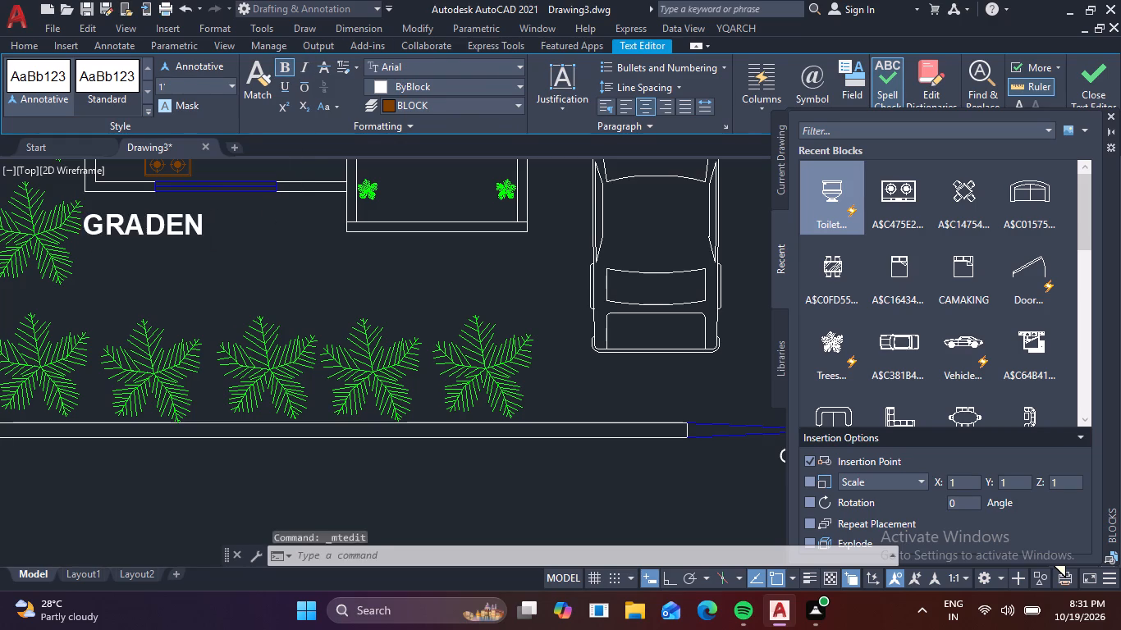
Replace the OPEN 8'10" label below the gate opening in the front boundary wall with MAIN GATE, widening its text frame to fit one line.
{"action": "scroll", "coordinate": [388, 320], "scroll_direction": "down", "scroll_amount": 2}
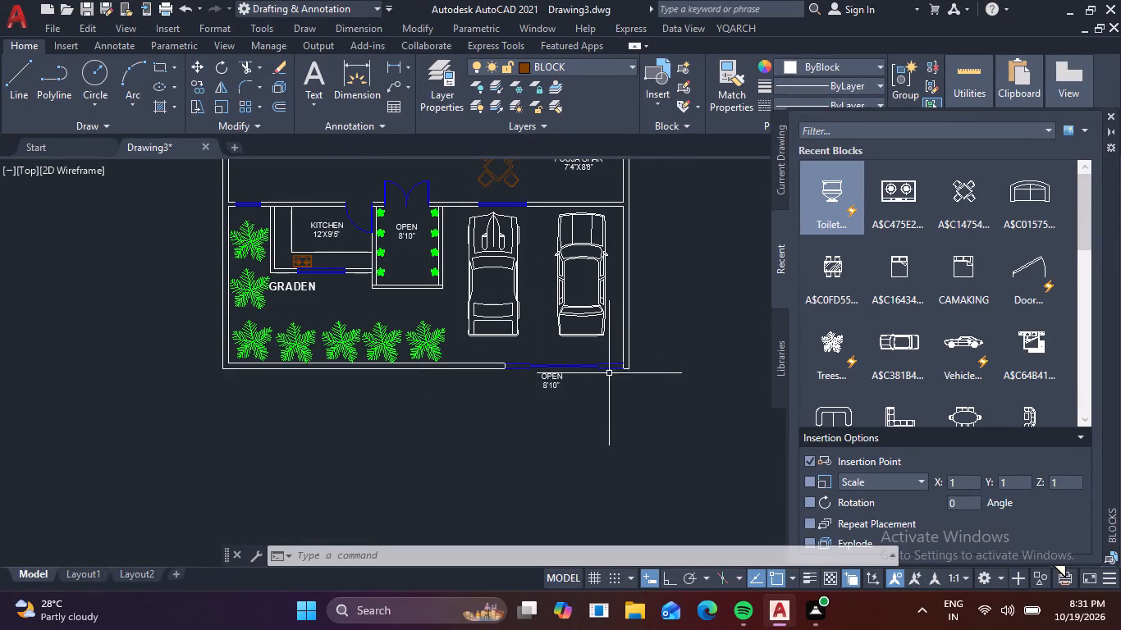
{"action": "scroll", "coordinate": [566, 386], "scroll_direction": "up", "scroll_amount": 1}
{"action": "double_click", "coordinate": [544, 385]}
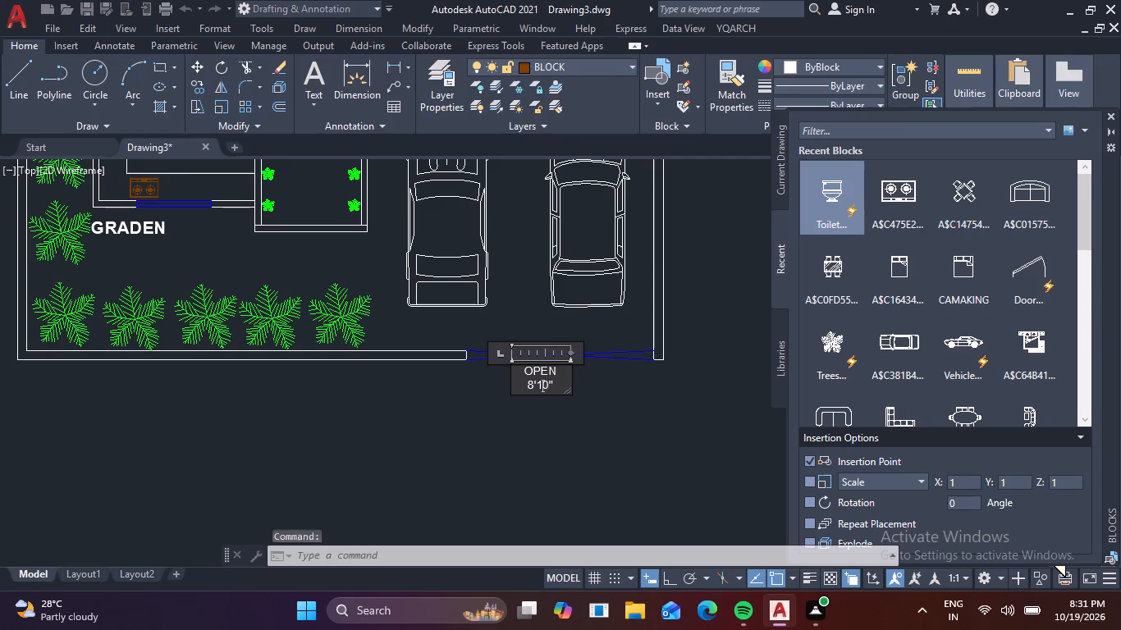
{"action": "left_click", "coordinate": [555, 389]}
{"action": "key", "text": "BackSpace"}
{"action": "key", "text": "BackSpace"}
{"action": "key", "text": "BackSpace"}
{"action": "key", "text": "BackSpace"}
{"action": "key", "text": "BackSpace"}
{"action": "key", "text": "BackSpace"}
{"action": "key", "text": "BackSpace"}
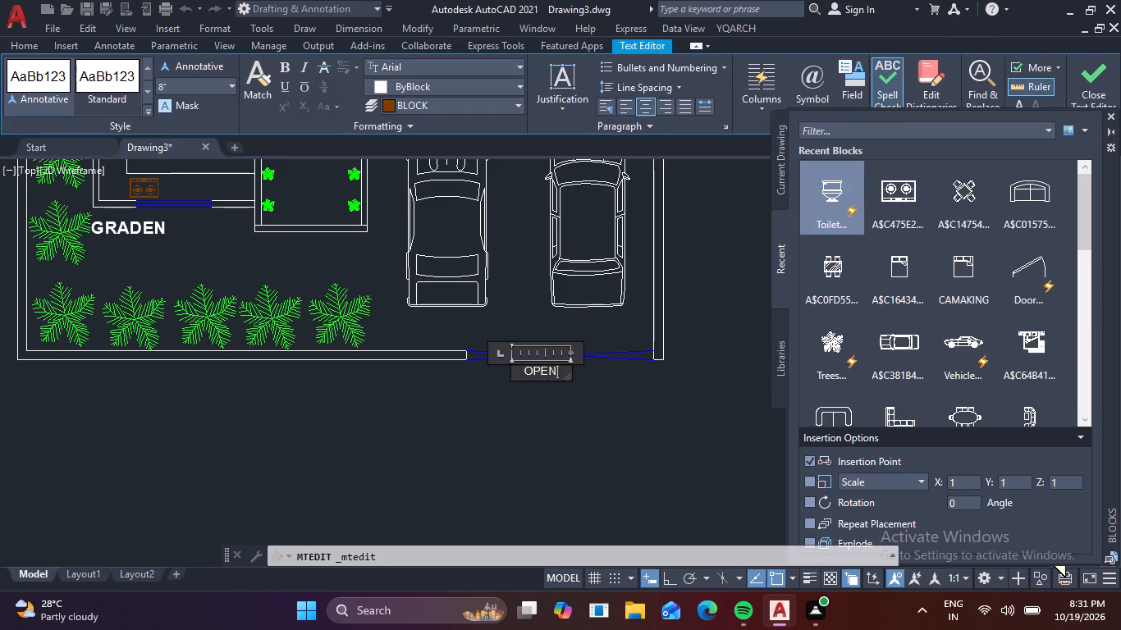
{"action": "key", "text": "BackSpace"}
{"action": "key", "text": "BackSpace"}
{"action": "key", "text": "BackSpace"}
{"action": "key", "text": "BackSpace"}
{"action": "key", "text": "m"}
{"action": "type", "text": "AIN"}
{"action": "key", "text": "space"}
{"action": "key", "text": "g"}
{"action": "key", "text": "a"}
{"action": "key", "text": "t"}
{"action": "key", "text": "e"}
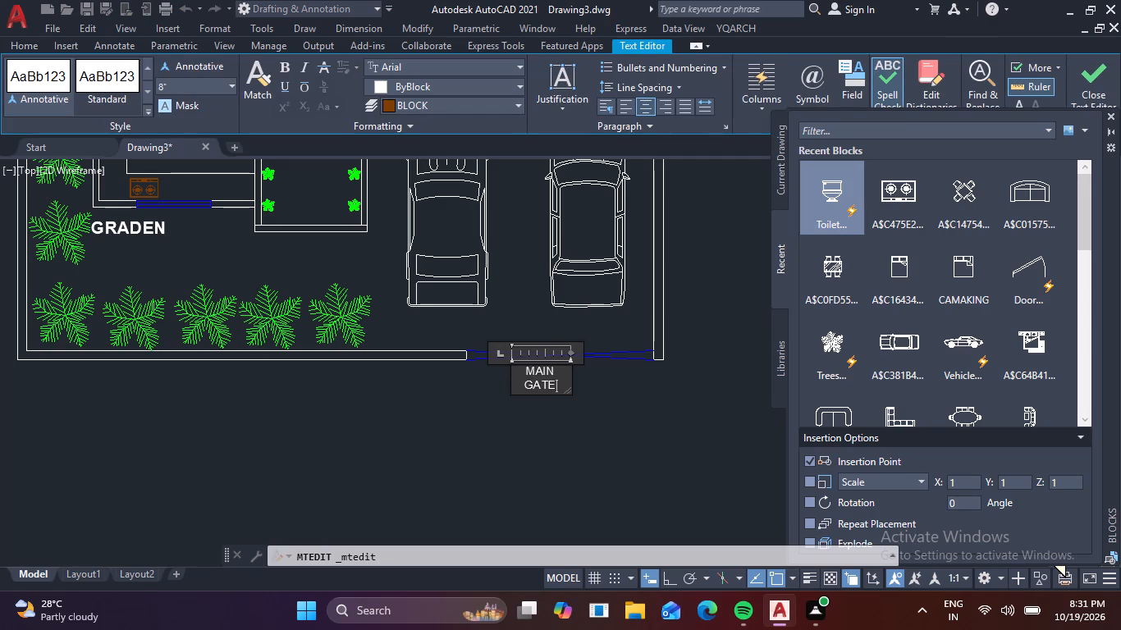
{"action": "left_click_drag", "start_coordinate": [570, 352], "coordinate": [602, 356]}
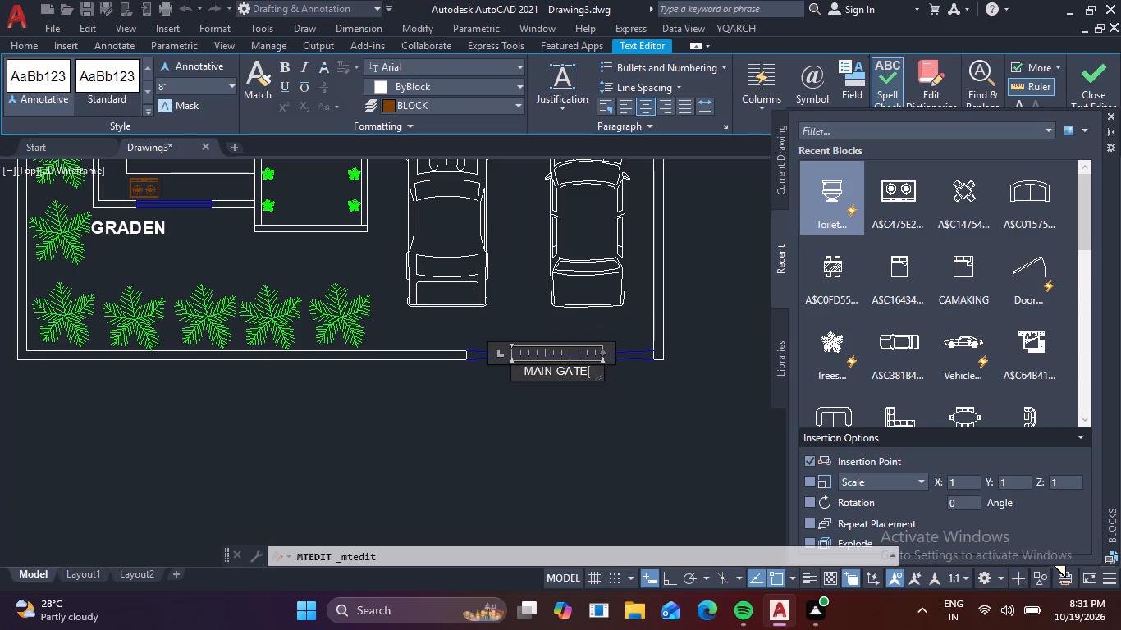
Format the MAIN GATE label as bold with a height of 1', and widen its text frame to keep it on one line.
{"action": "left_click_drag", "start_coordinate": [593, 374], "coordinate": [428, 328]}
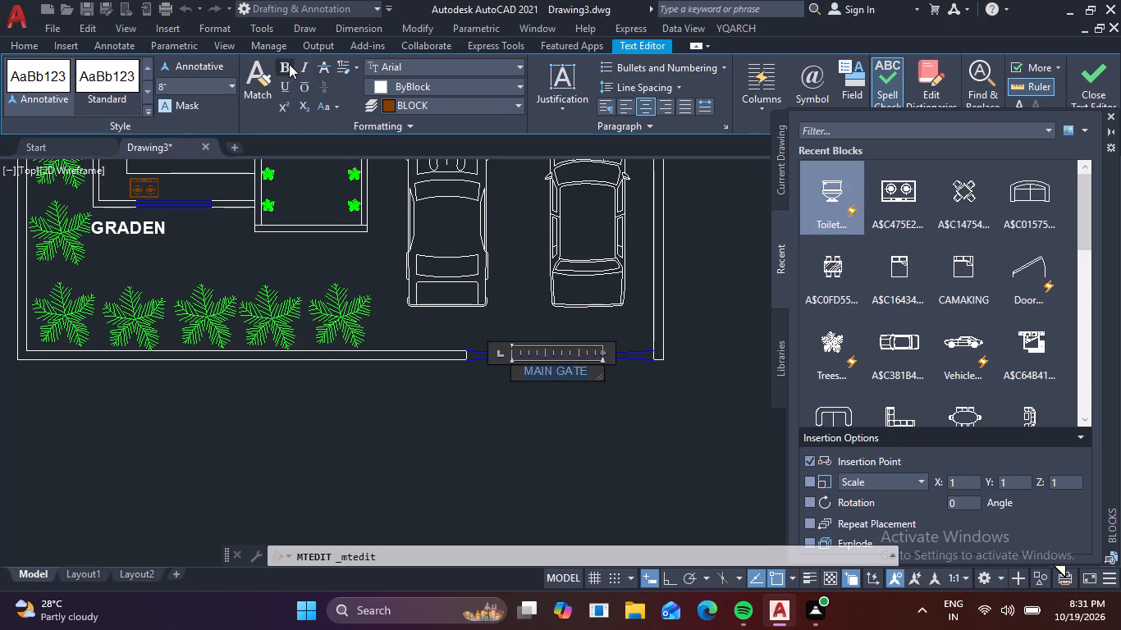
{"action": "left_click", "coordinate": [287, 64]}
{"action": "left_click", "coordinate": [179, 88]}
{"action": "key", "text": "1"}
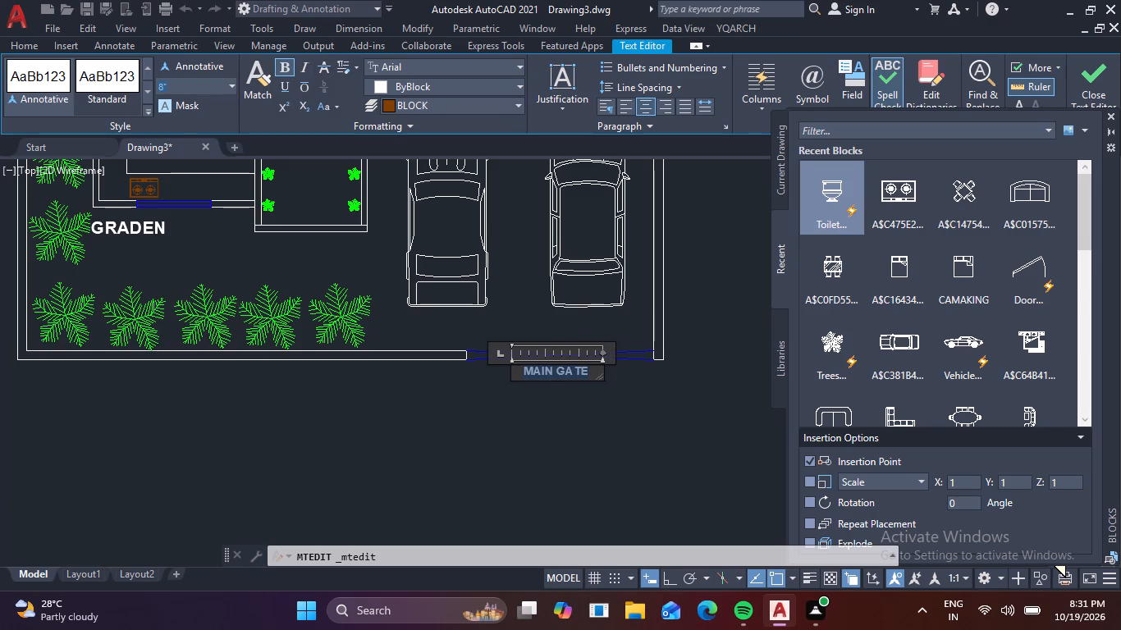
{"action": "key", "text": "apostrophe"}
{"action": "key", "text": "Return"}
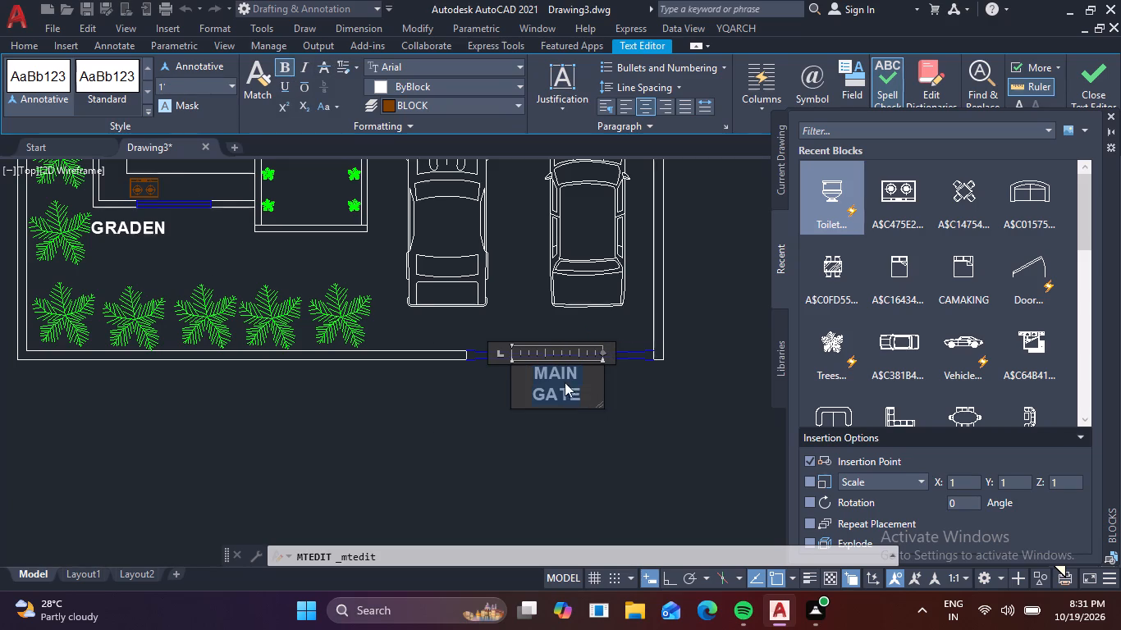
{"action": "left_click_drag", "start_coordinate": [601, 353], "coordinate": [625, 351]}
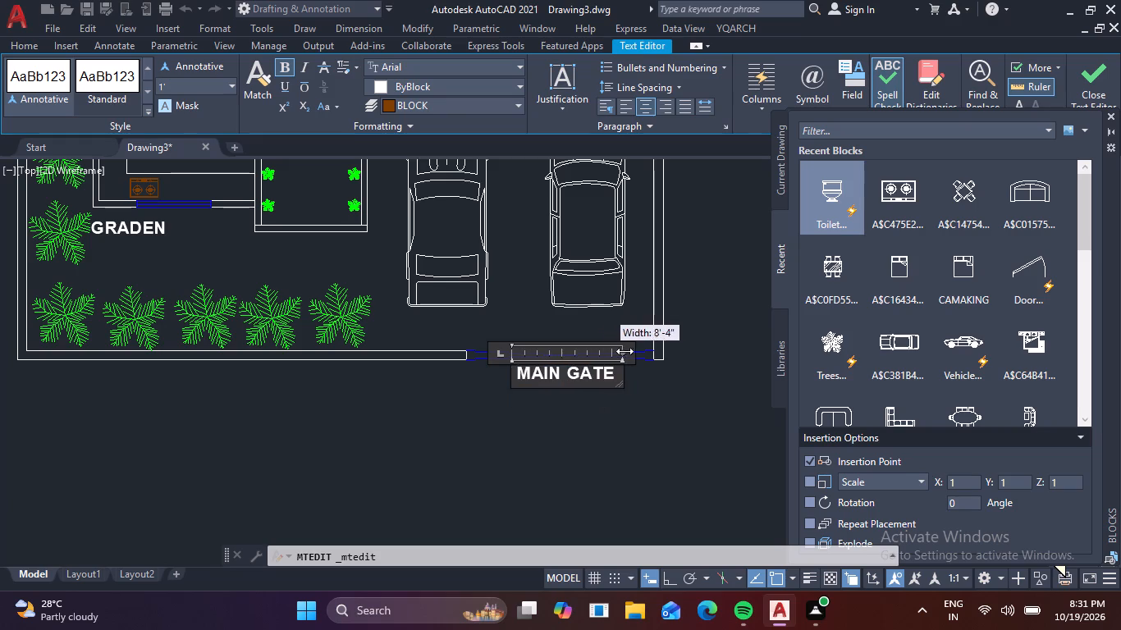
{"action": "left_click_drag", "start_coordinate": [625, 351], "coordinate": [634, 350]}
{"action": "left_click", "coordinate": [546, 416]}
Close the Blocks palette to clear the drawing area around the complete floor plan.
{"action": "scroll", "coordinate": [560, 380], "scroll_direction": "down", "scroll_amount": 2}
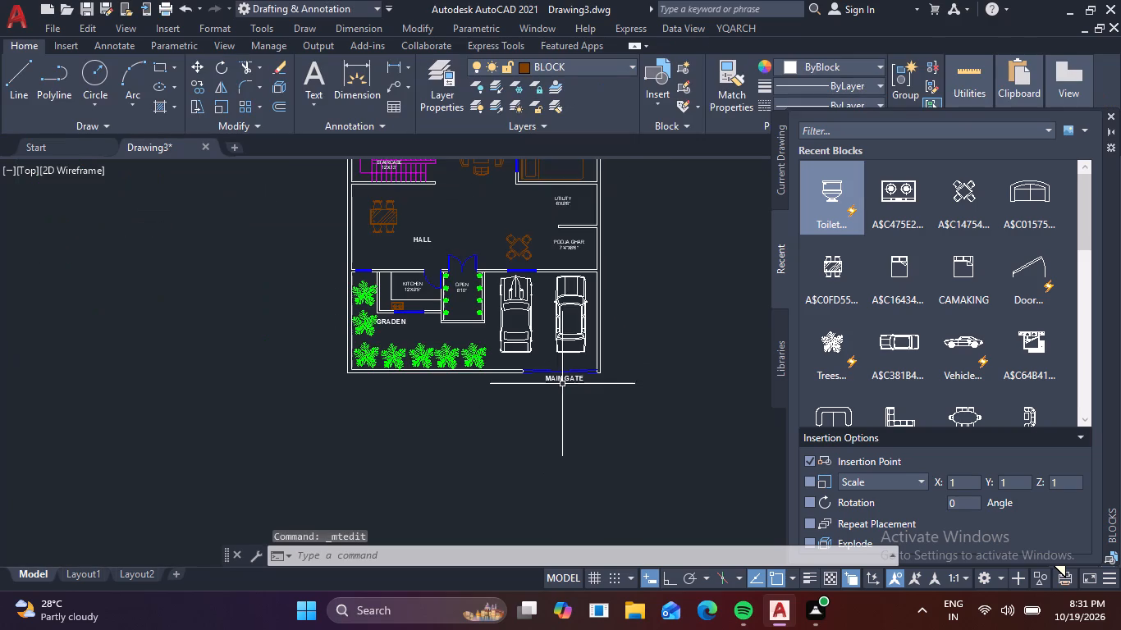
{"action": "middle_click_drag", "start_coordinate": [602, 357], "coordinate": [560, 480]}
{"action": "scroll", "coordinate": [604, 414], "scroll_direction": "down", "scroll_amount": 1}
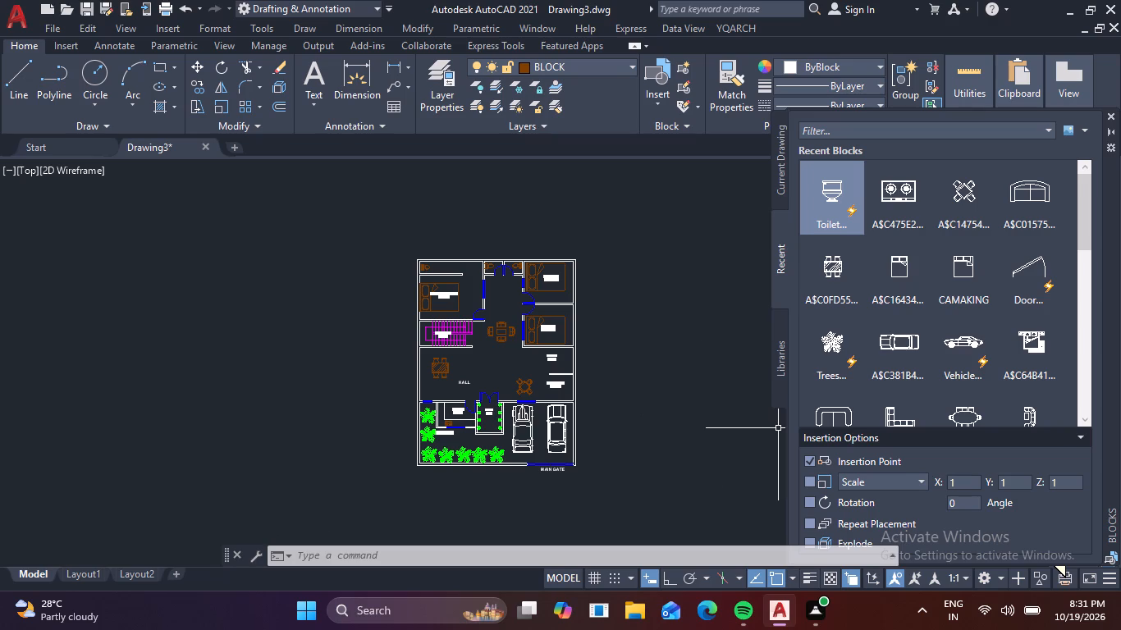
{"action": "left_click", "coordinate": [1114, 111]}
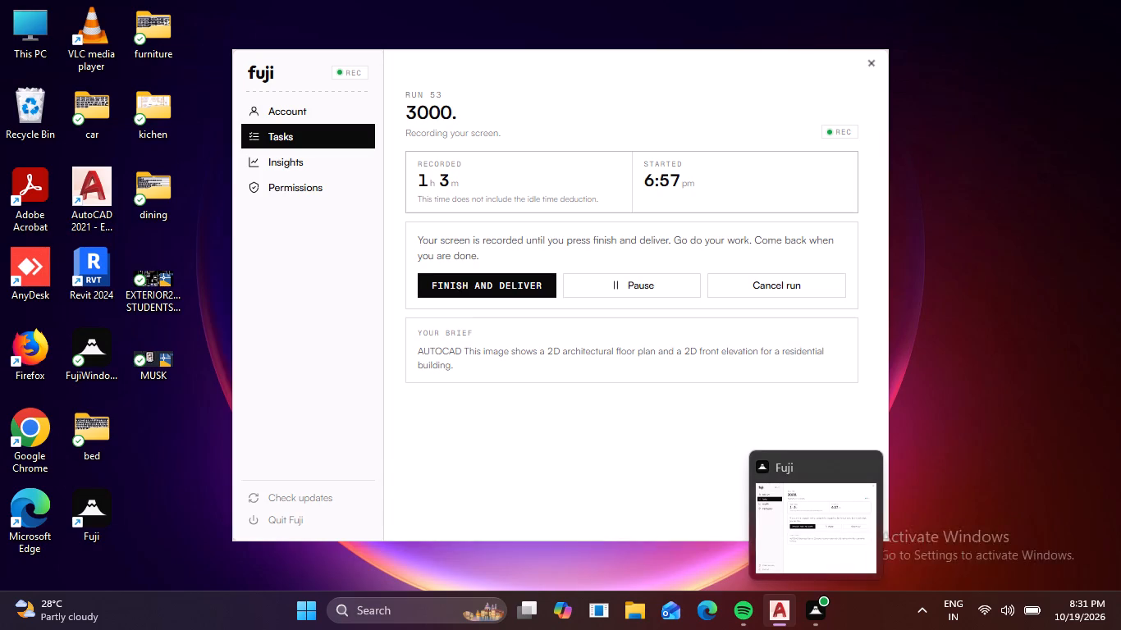
{"action": "middle_click_drag", "start_coordinate": [703, 352], "coordinate": [746, 317]}
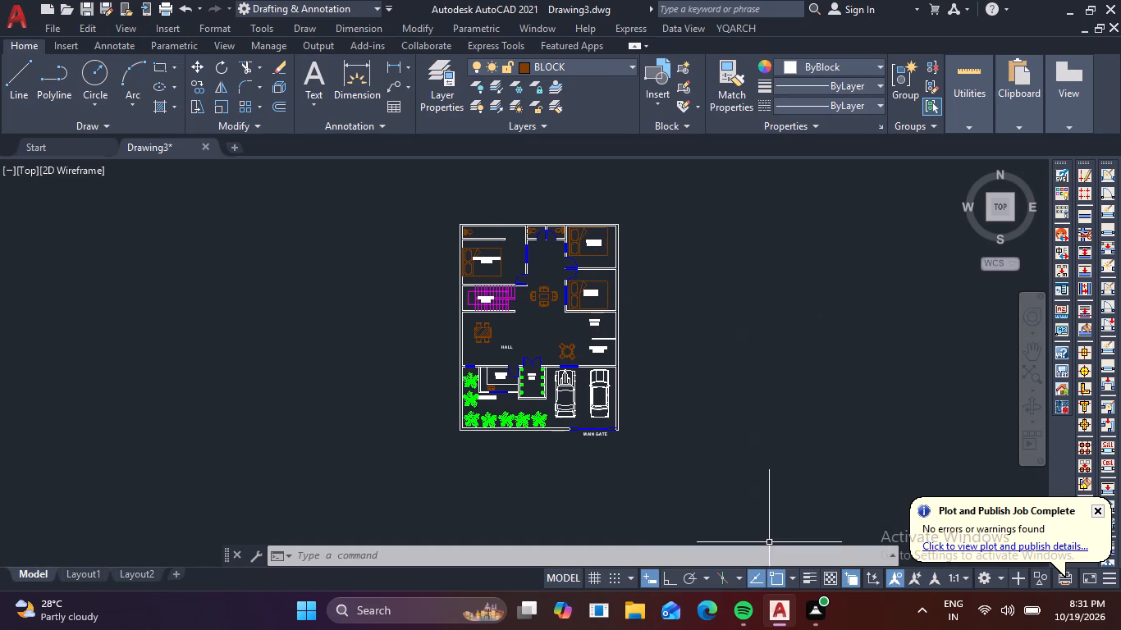
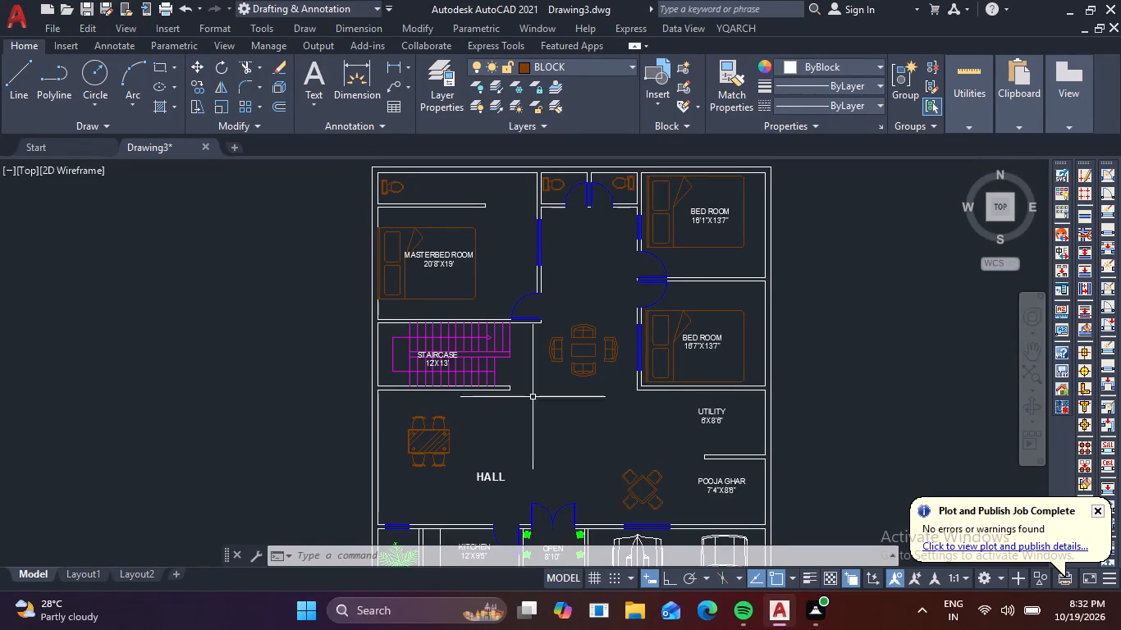
Look over the whole floor plan, from the bedrooms down to the main gate, to check the room and area labels.
{"action": "middle_click_drag", "start_coordinate": [551, 358], "coordinate": [640, 203]}
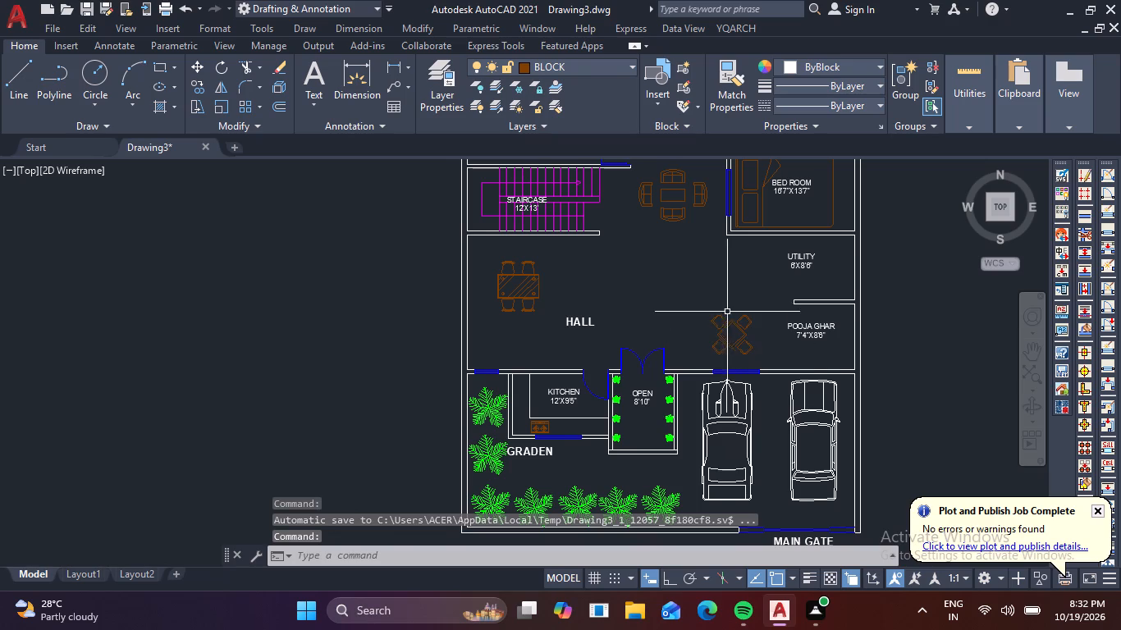
{"action": "middle_click_drag", "start_coordinate": [716, 300], "coordinate": [634, 286]}
{"action": "middle_click_drag", "start_coordinate": [704, 404], "coordinate": [734, 270]}
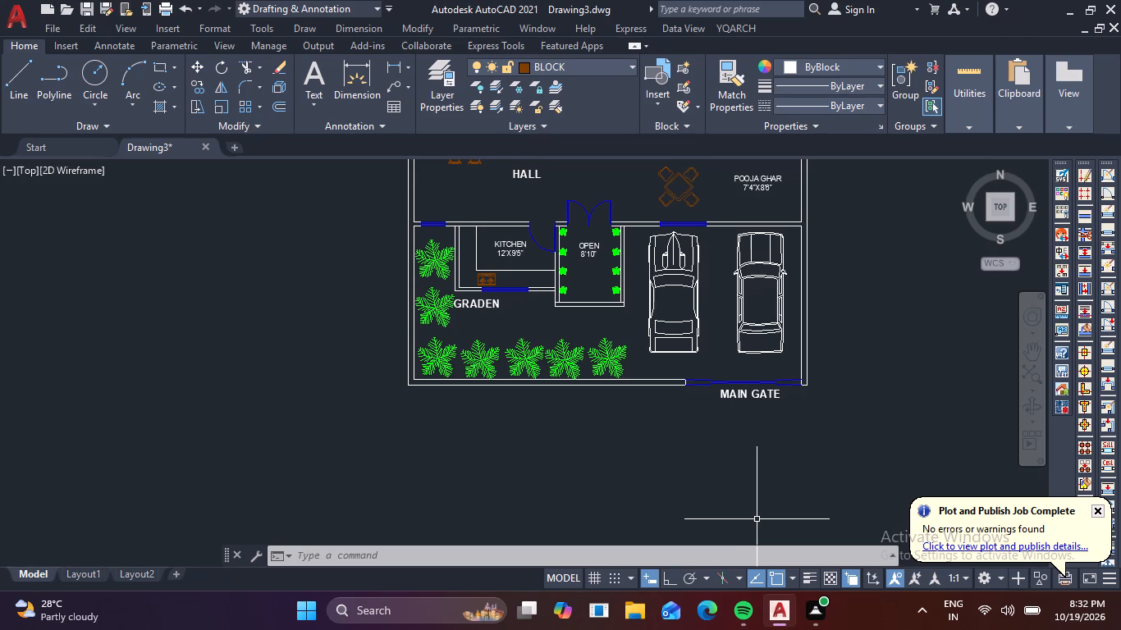
{"action": "middle_click_drag", "start_coordinate": [739, 504], "coordinate": [721, 389]}
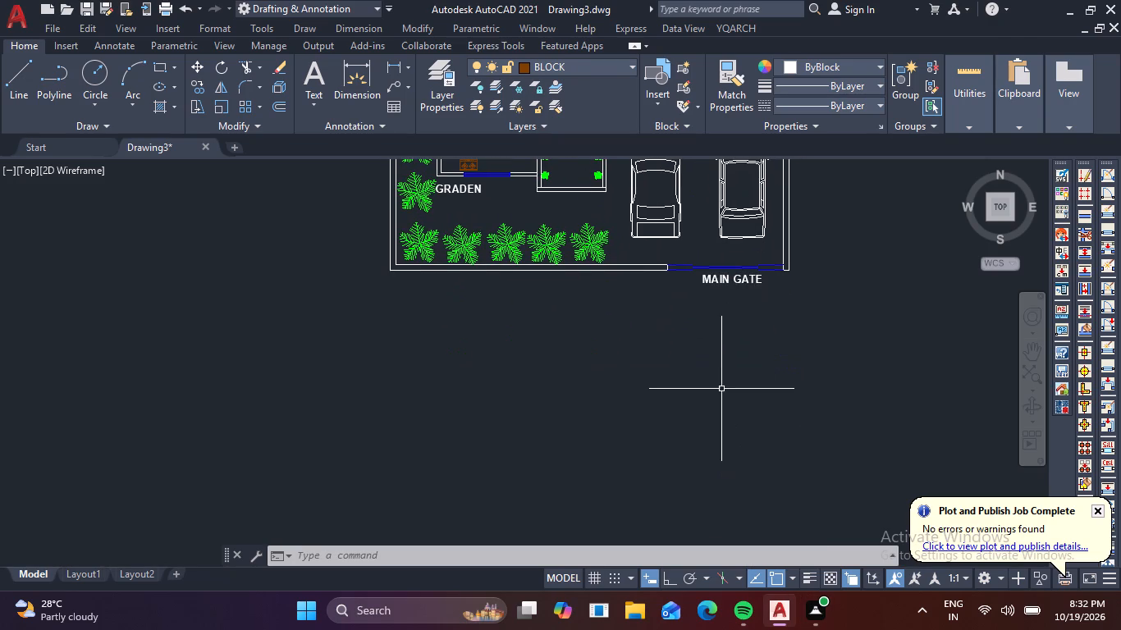
{"action": "double_click", "coordinate": [711, 405]}
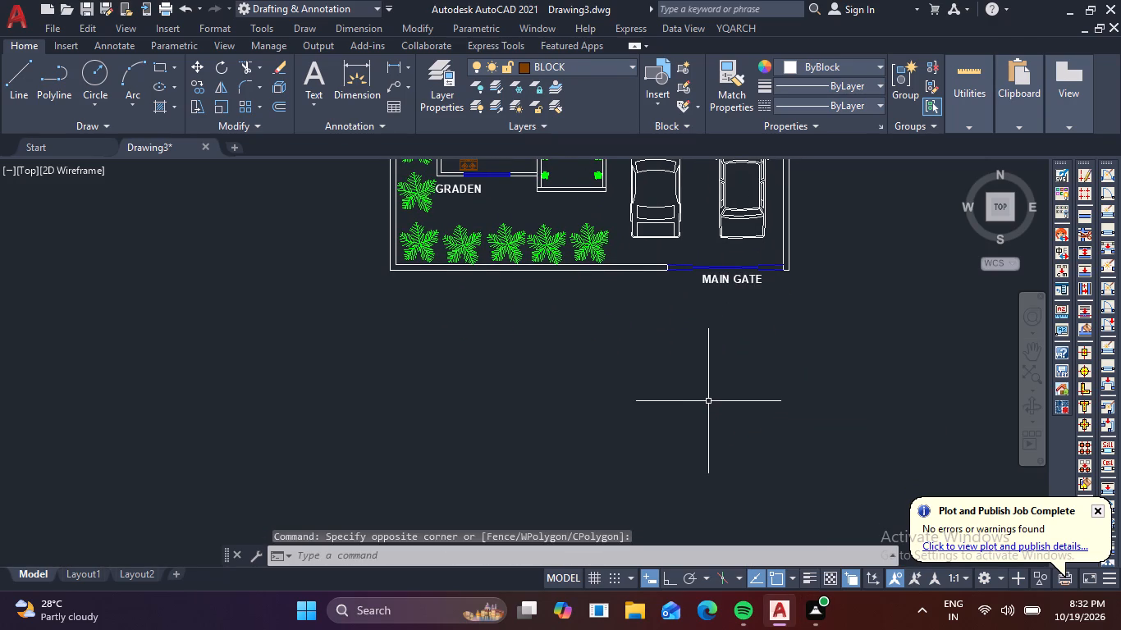
{"action": "middle_click_drag", "start_coordinate": [697, 374], "coordinate": [624, 523]}
{"action": "middle_click_drag", "start_coordinate": [651, 374], "coordinate": [656, 555]}
{"action": "middle_click_drag", "start_coordinate": [584, 355], "coordinate": [643, 511]}
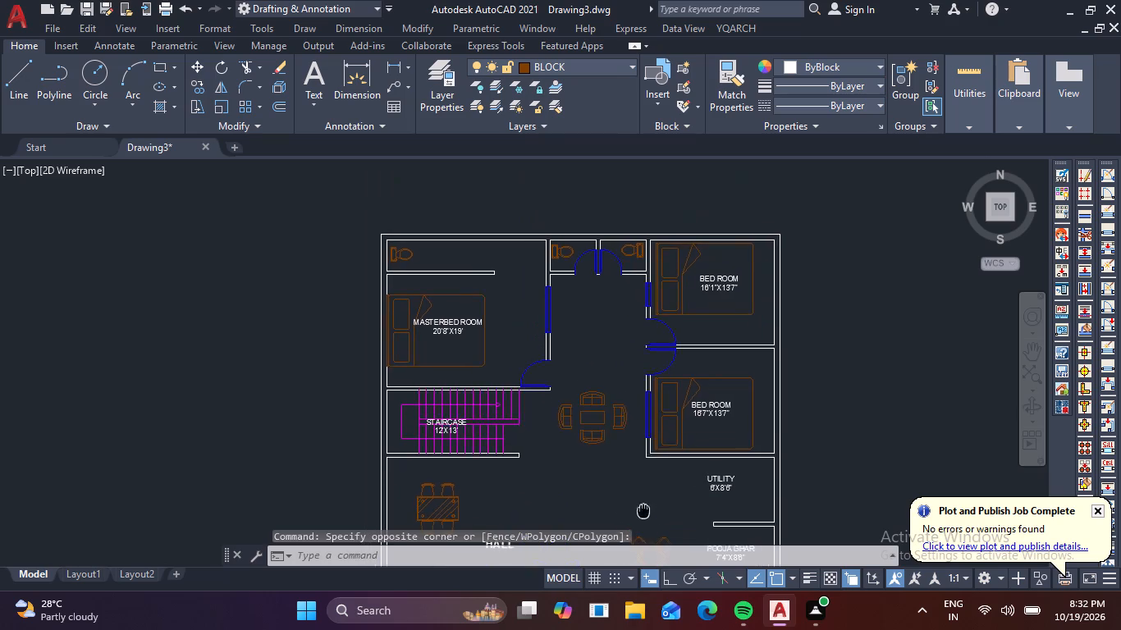
{"action": "middle_click_drag", "start_coordinate": [643, 511], "coordinate": [644, 512]}
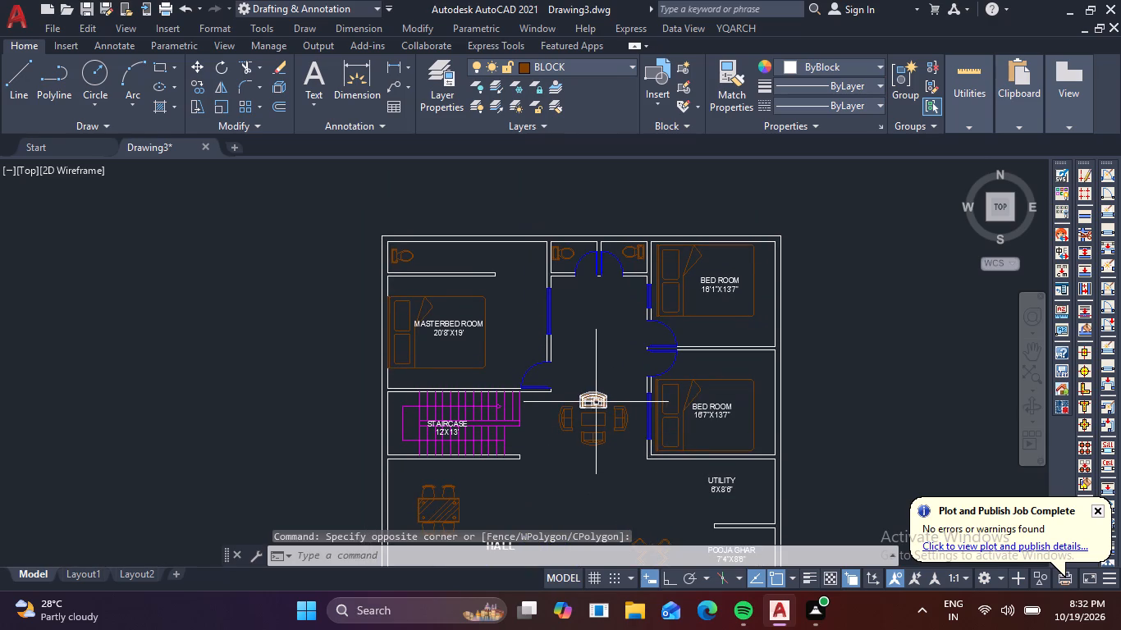
{"action": "middle_click_drag", "start_coordinate": [612, 477], "coordinate": [642, 341]}
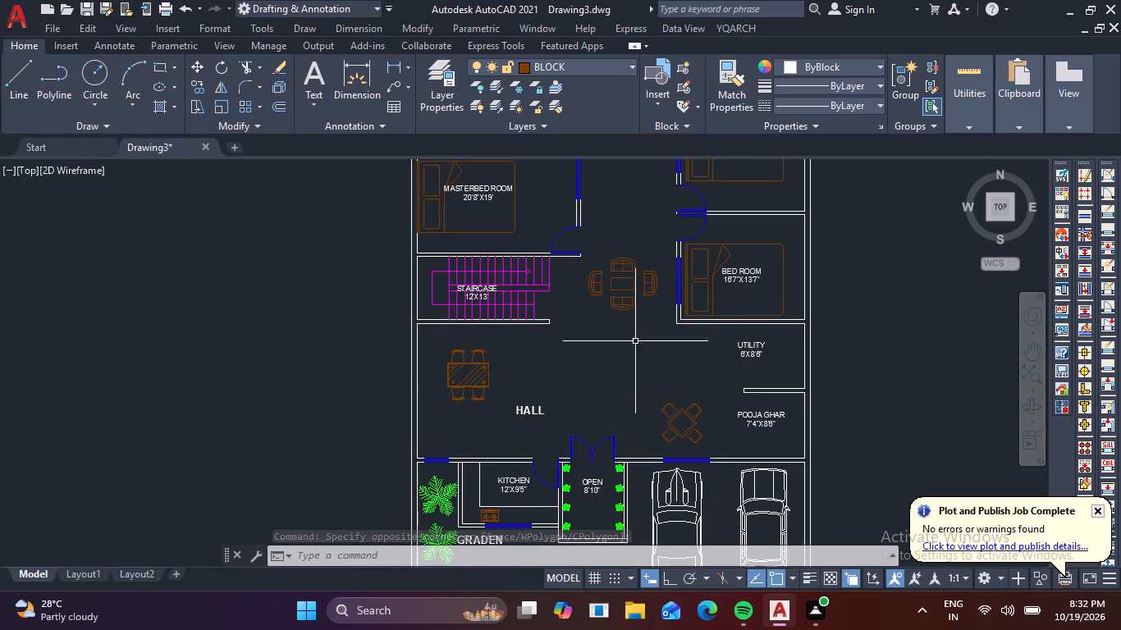
{"action": "middle_click_drag", "start_coordinate": [593, 271], "coordinate": [593, 258]}
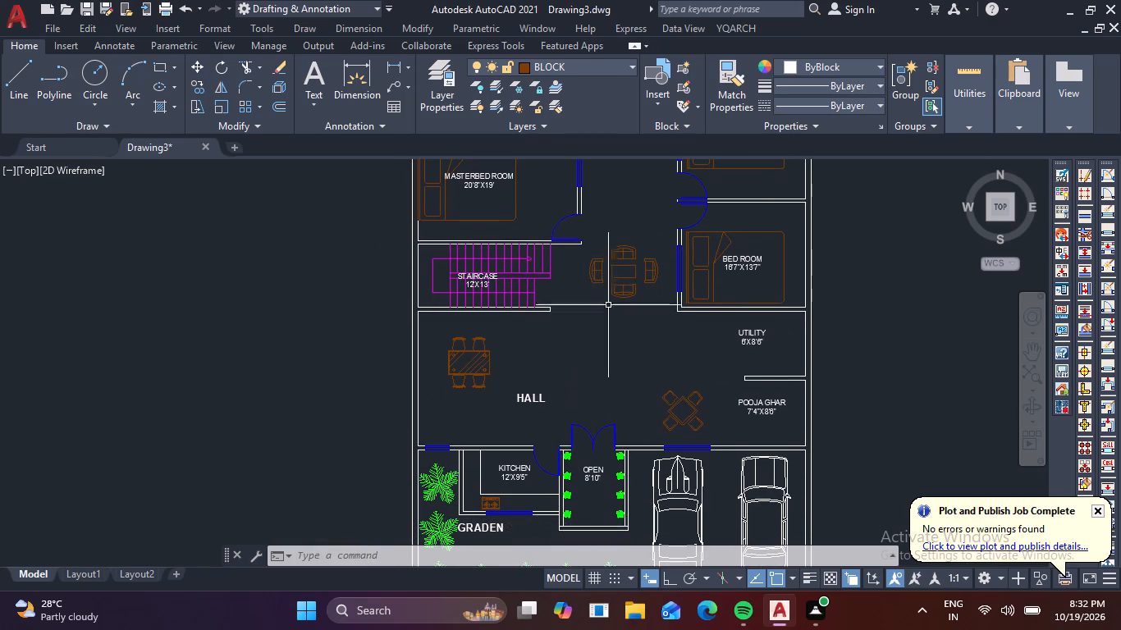
{"action": "middle_click_drag", "start_coordinate": [628, 381], "coordinate": [610, 306]}
{"action": "middle_click_drag", "start_coordinate": [591, 413], "coordinate": [575, 361]}
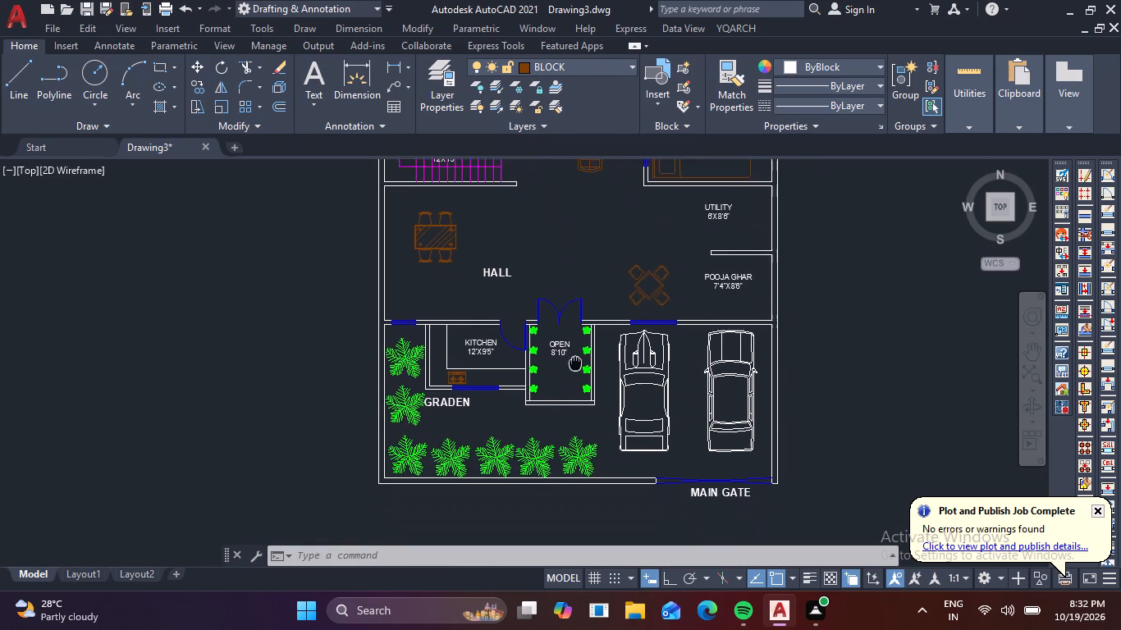
{"action": "middle_click_drag", "start_coordinate": [575, 361], "coordinate": [576, 357]}
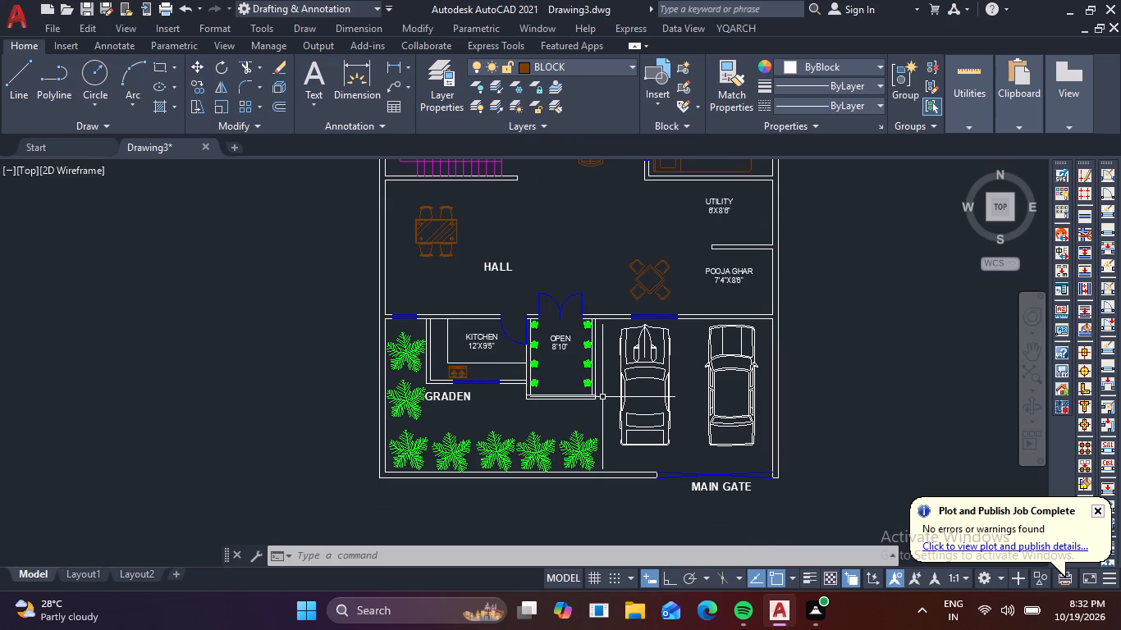
Move the GRADEN label away from the plants into the open garden space below the kitchen wall.
{"action": "scroll", "coordinate": [455, 400], "scroll_direction": "up", "scroll_amount": 2}
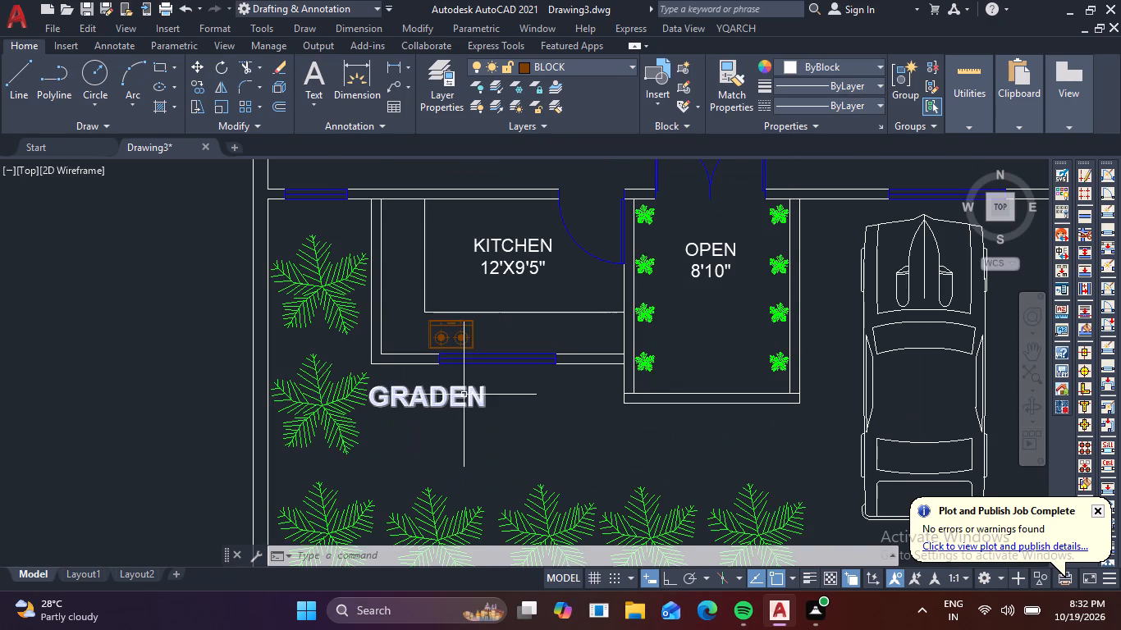
{"action": "left_click", "coordinate": [464, 395]}
{"action": "type", "text": "M"}
{"action": "key", "text": "space"}
{"action": "left_click", "coordinate": [464, 395]}
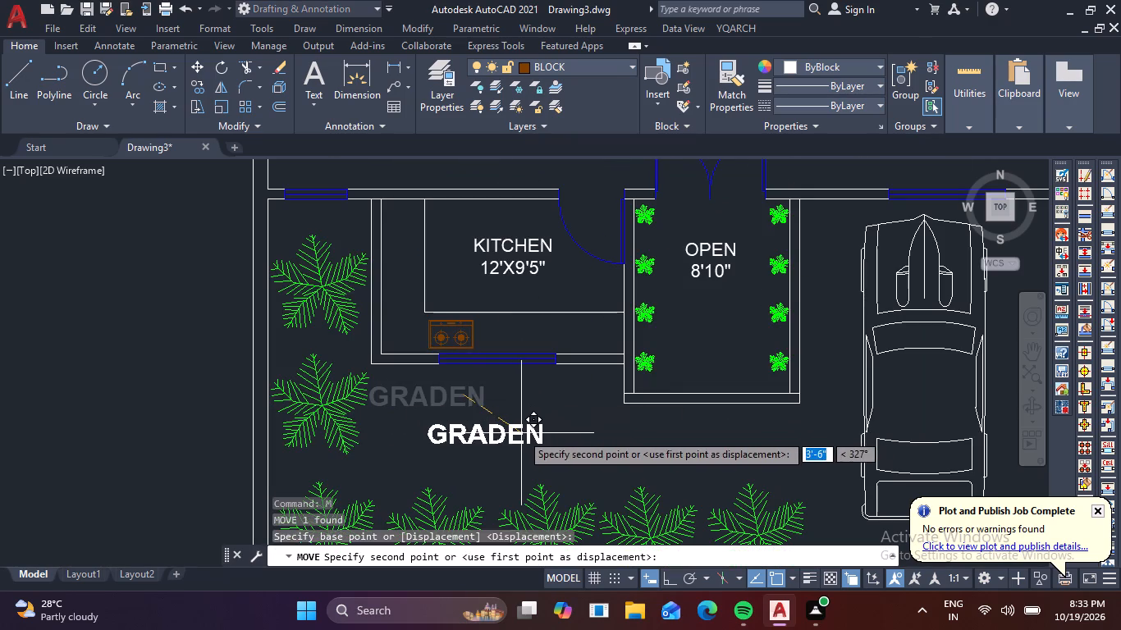
{"action": "left_click", "coordinate": [518, 409]}
Review the complete floor plan, from the toilets and bedrooms to the garden and main gate.
{"action": "scroll", "coordinate": [557, 436], "scroll_direction": "down", "scroll_amount": 3}
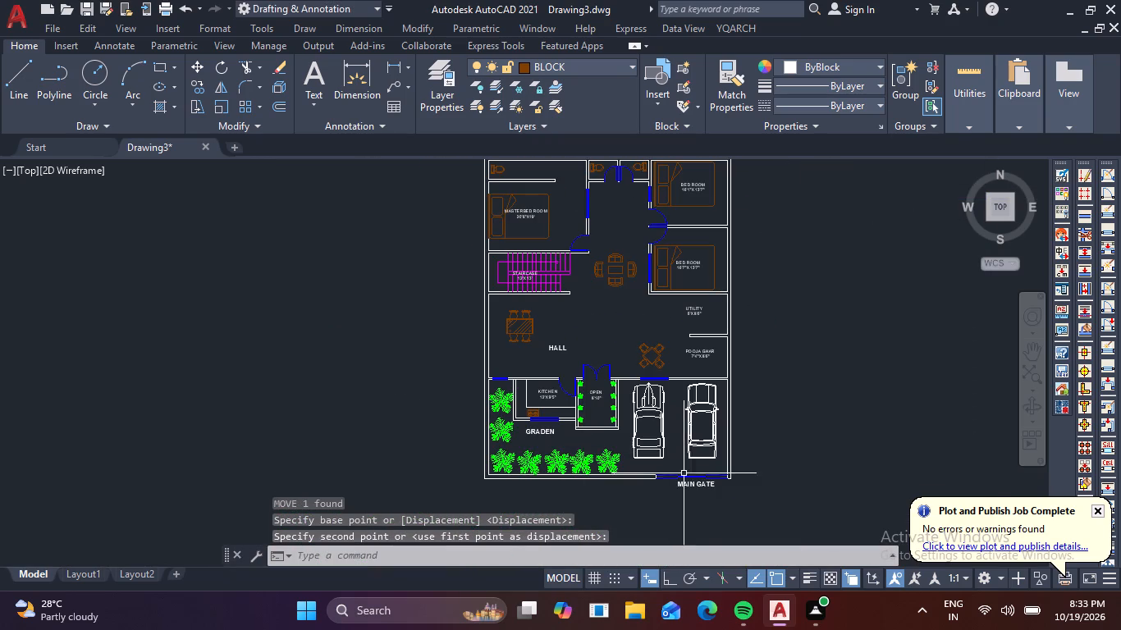
{"action": "middle_click_drag", "start_coordinate": [618, 328], "coordinate": [611, 340]}
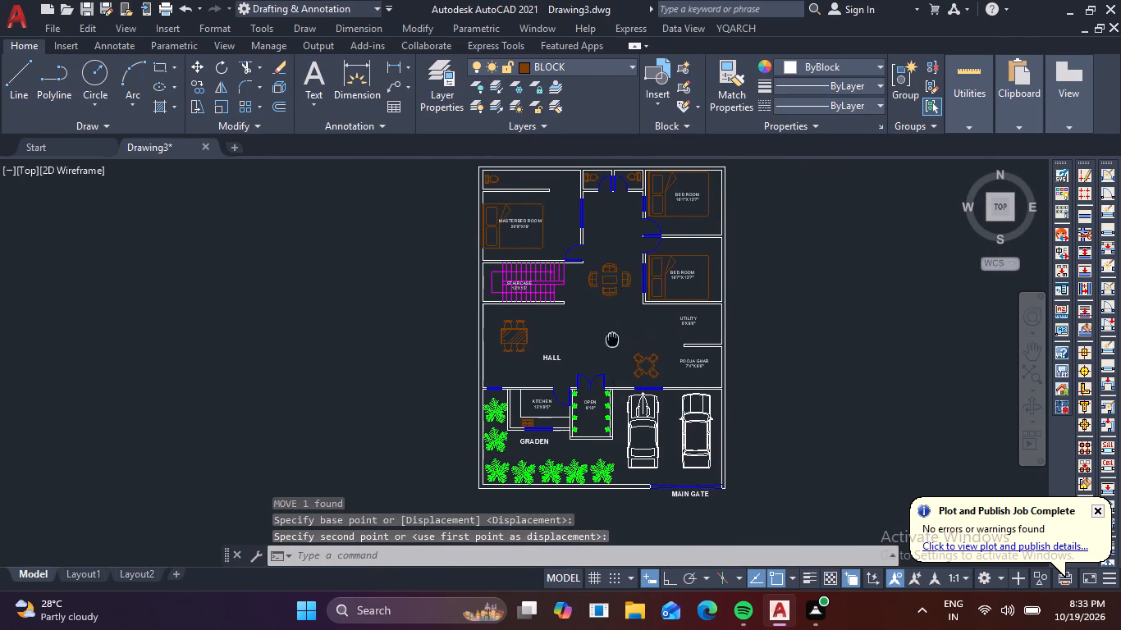
{"action": "middle_click_drag", "start_coordinate": [611, 340], "coordinate": [597, 434]}
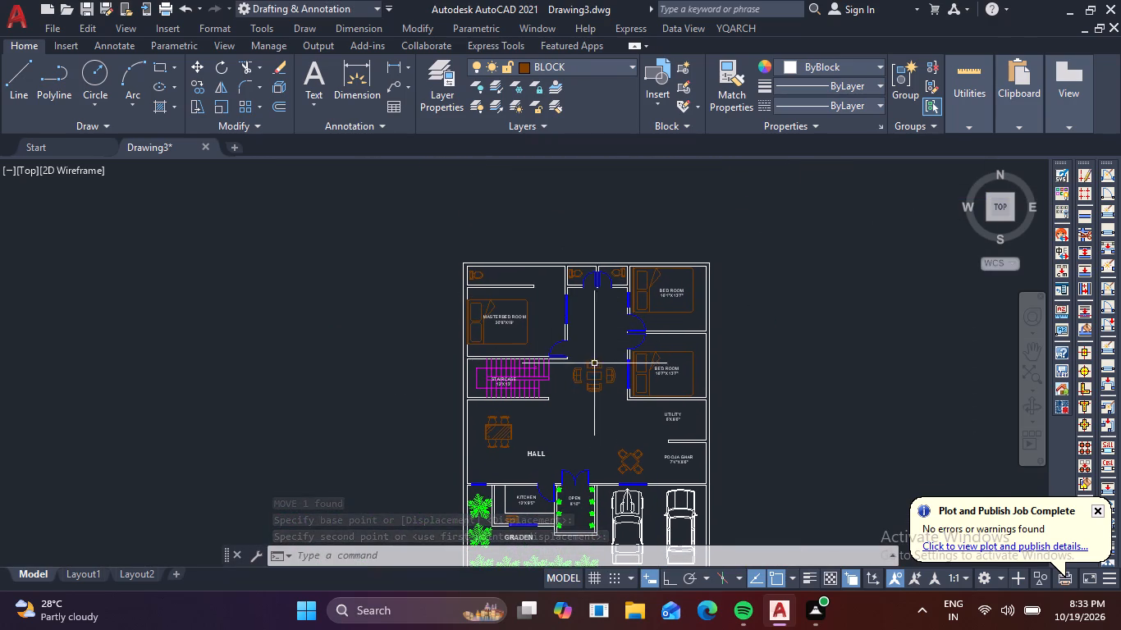
{"action": "middle_click_drag", "start_coordinate": [557, 333], "coordinate": [553, 308]}
{"action": "middle_click_drag", "start_coordinate": [601, 418], "coordinate": [586, 322]}
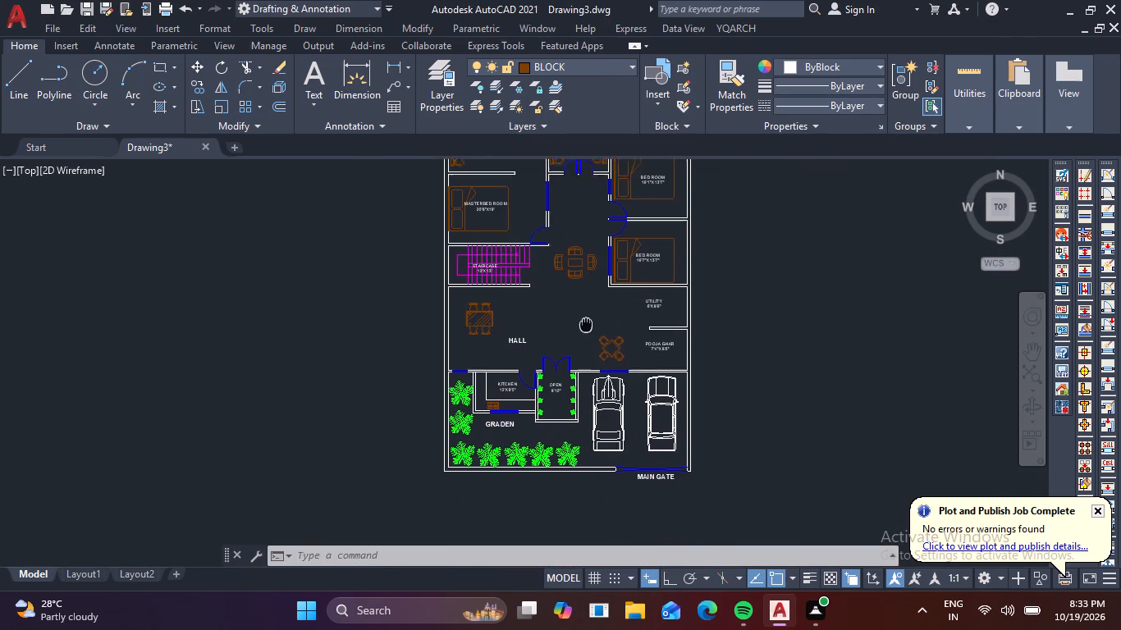
{"action": "middle_click_drag", "start_coordinate": [586, 322], "coordinate": [585, 313]}
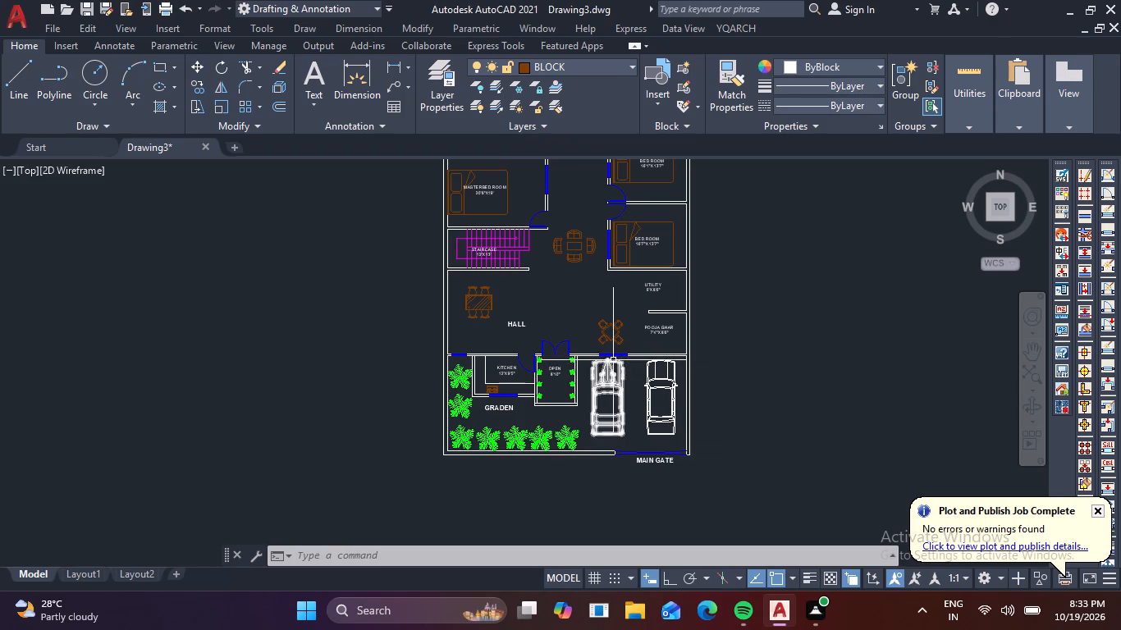
{"action": "middle_click_drag", "start_coordinate": [586, 343], "coordinate": [556, 413]}
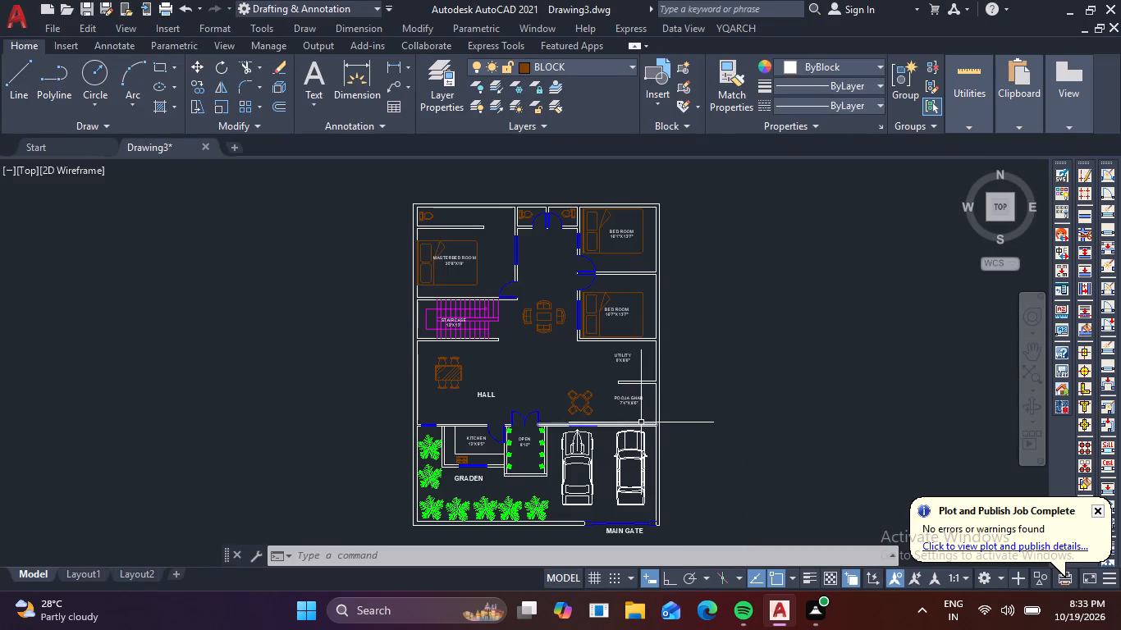
Save the drawing in the Documents folder under the file name 3000.
{"action": "key", "text": "ctrl+s"}
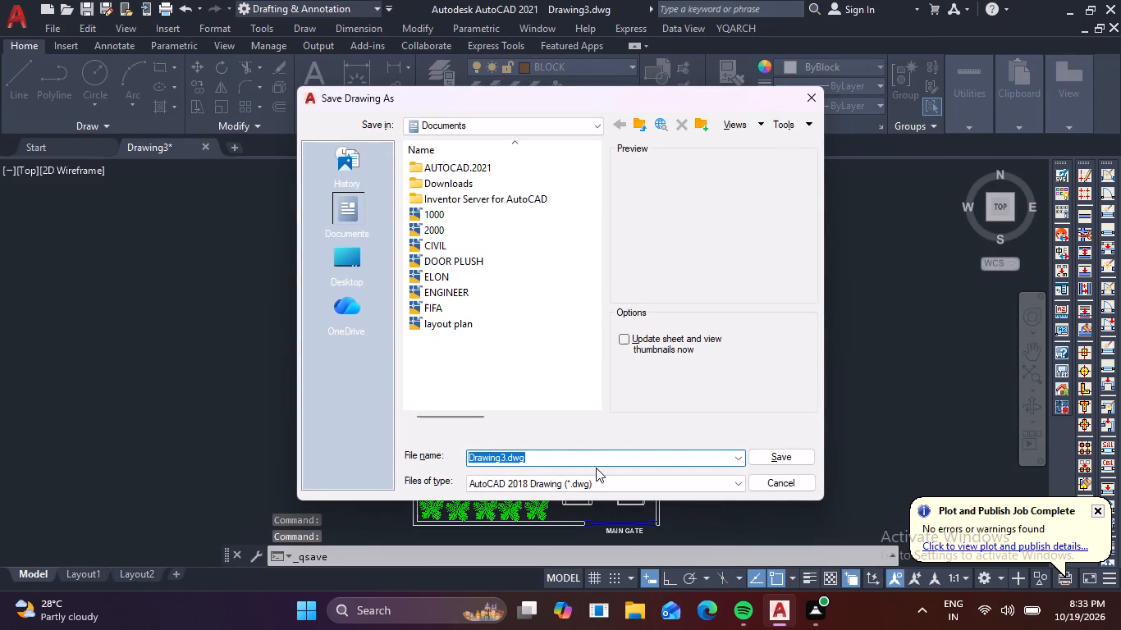
{"action": "key", "text": "BackSpace"}
{"action": "key", "text": "3"}
{"action": "type", "text": "00"}
{"action": "key", "text": "0"}
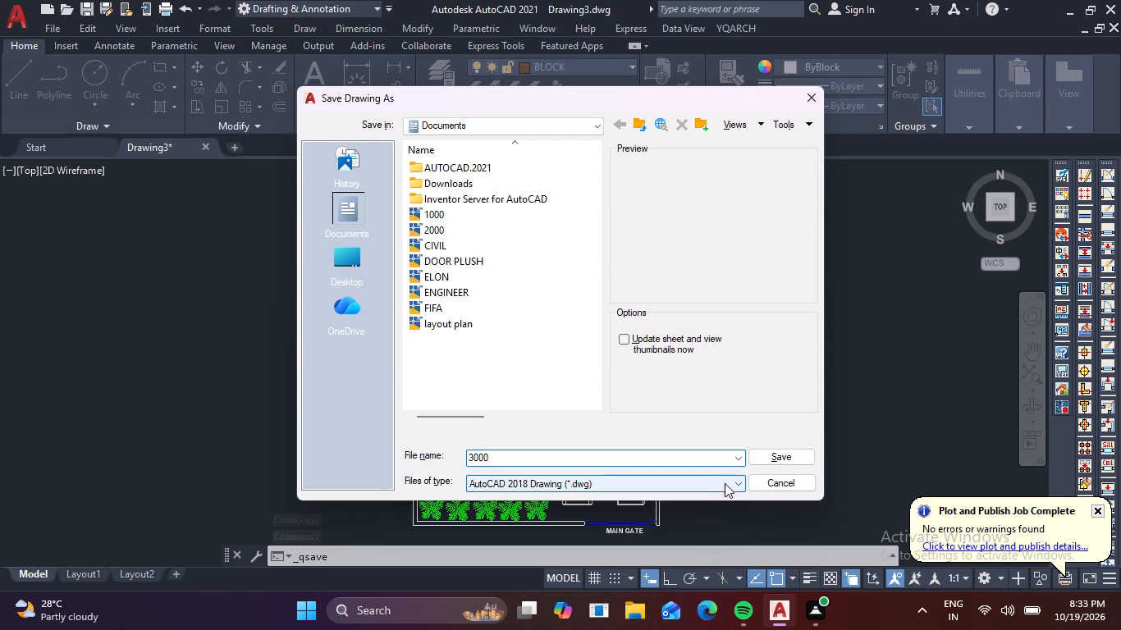
{"action": "left_click", "coordinate": [771, 460]}
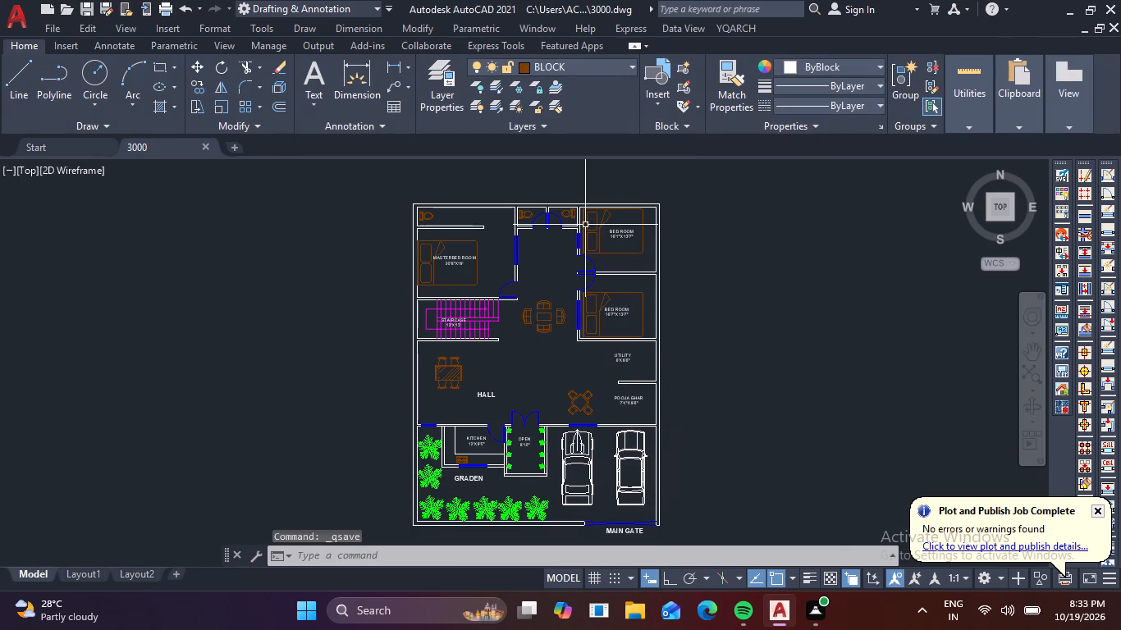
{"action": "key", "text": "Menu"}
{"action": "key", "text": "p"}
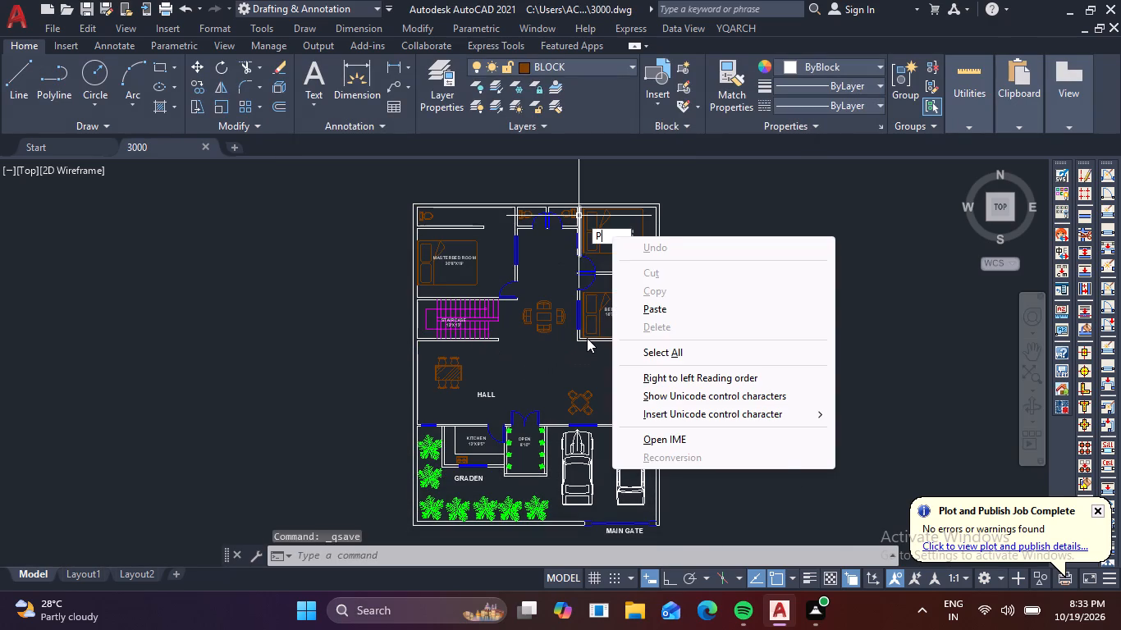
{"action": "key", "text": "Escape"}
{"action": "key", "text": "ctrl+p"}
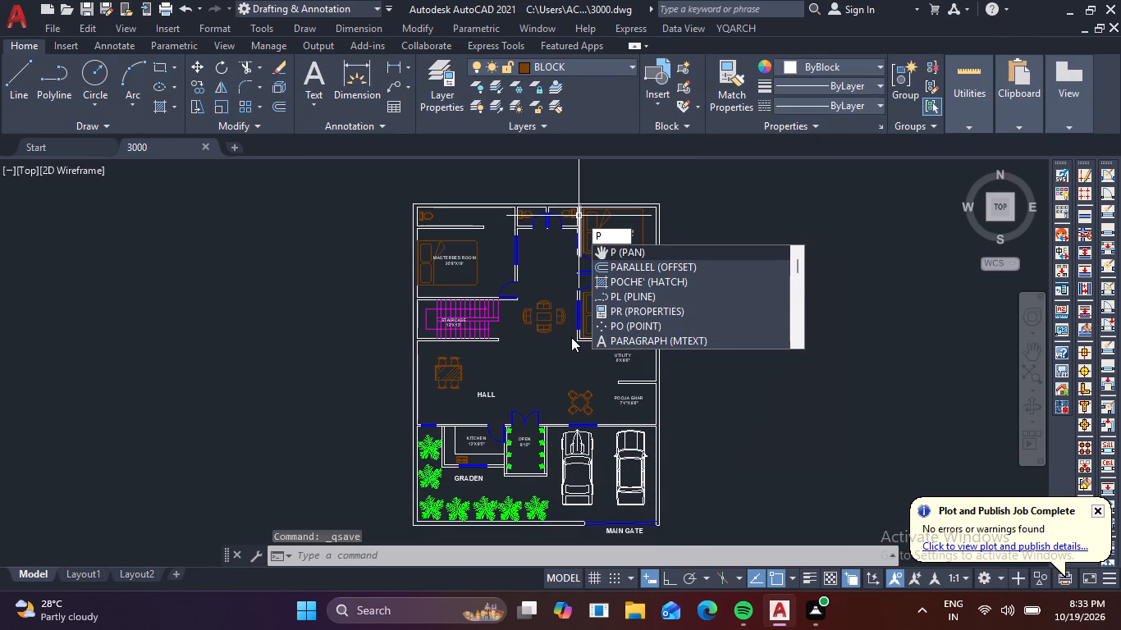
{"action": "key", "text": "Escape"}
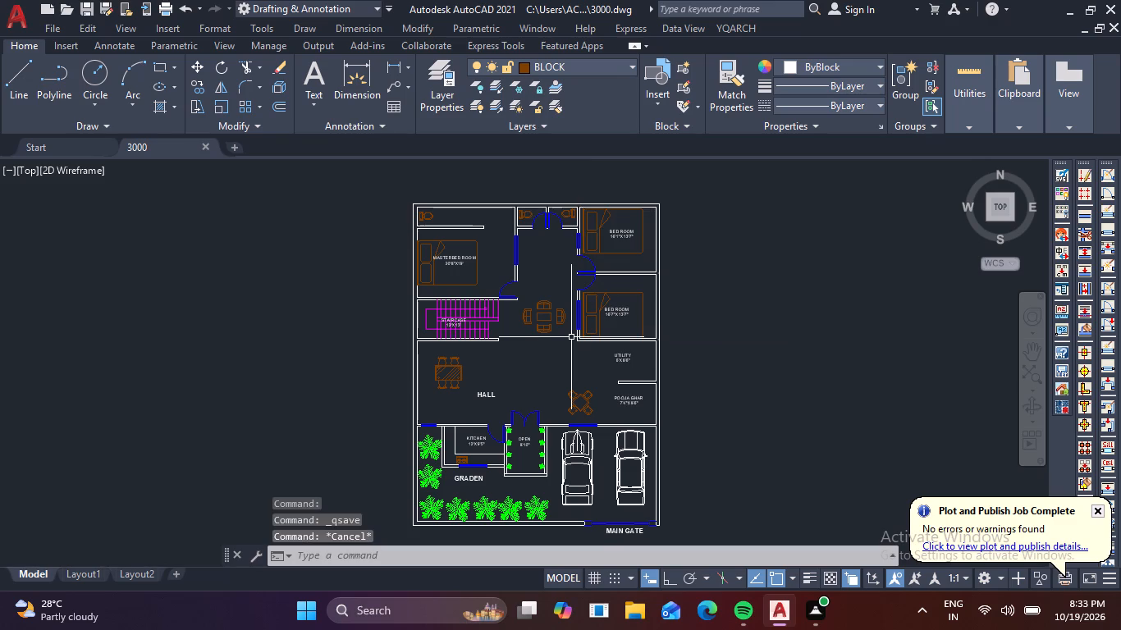
Set up a plot with the previous plot's page setup and define the plot window around the entire floor plan.
{"action": "key", "text": "ctrl+p"}
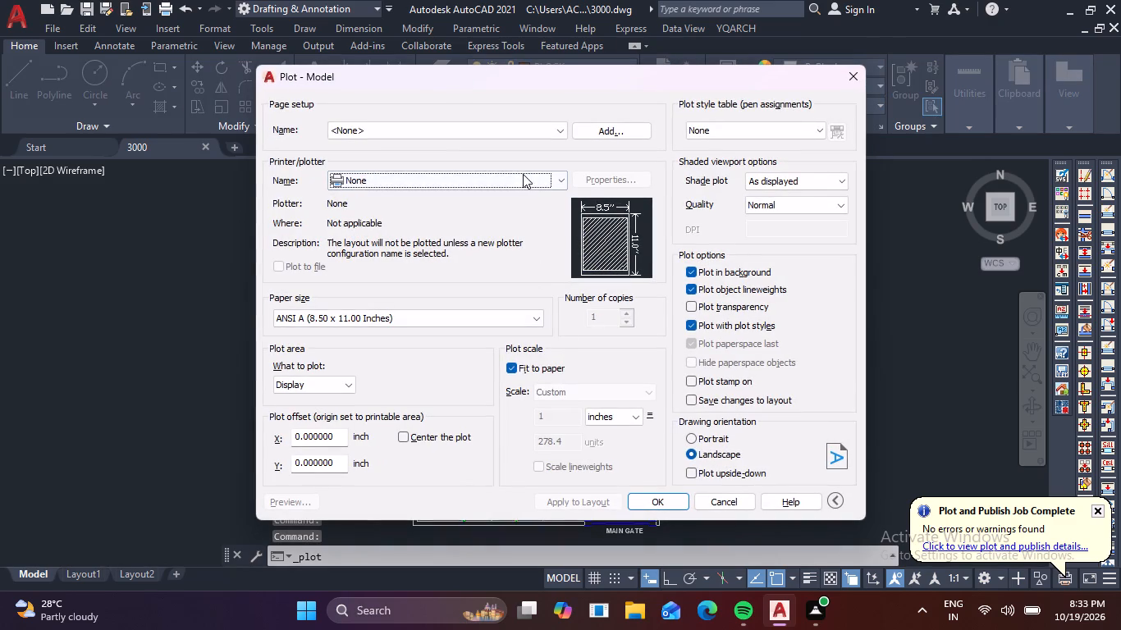
{"action": "left_click", "coordinate": [554, 128]}
{"action": "left_click", "coordinate": [519, 152]}
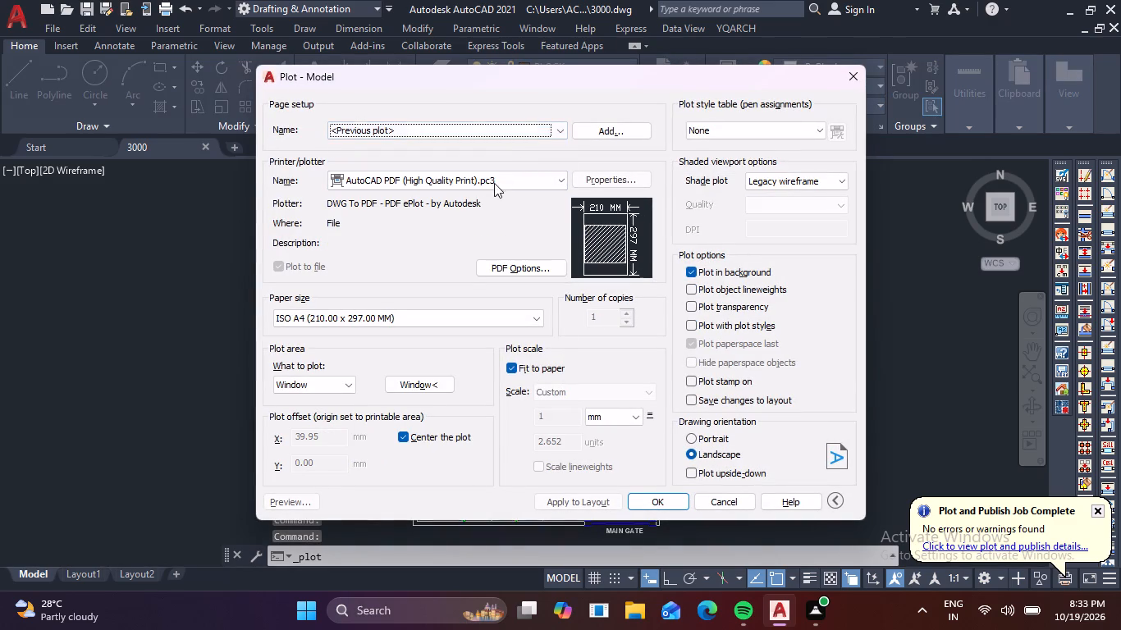
{"action": "left_click", "coordinate": [424, 381]}
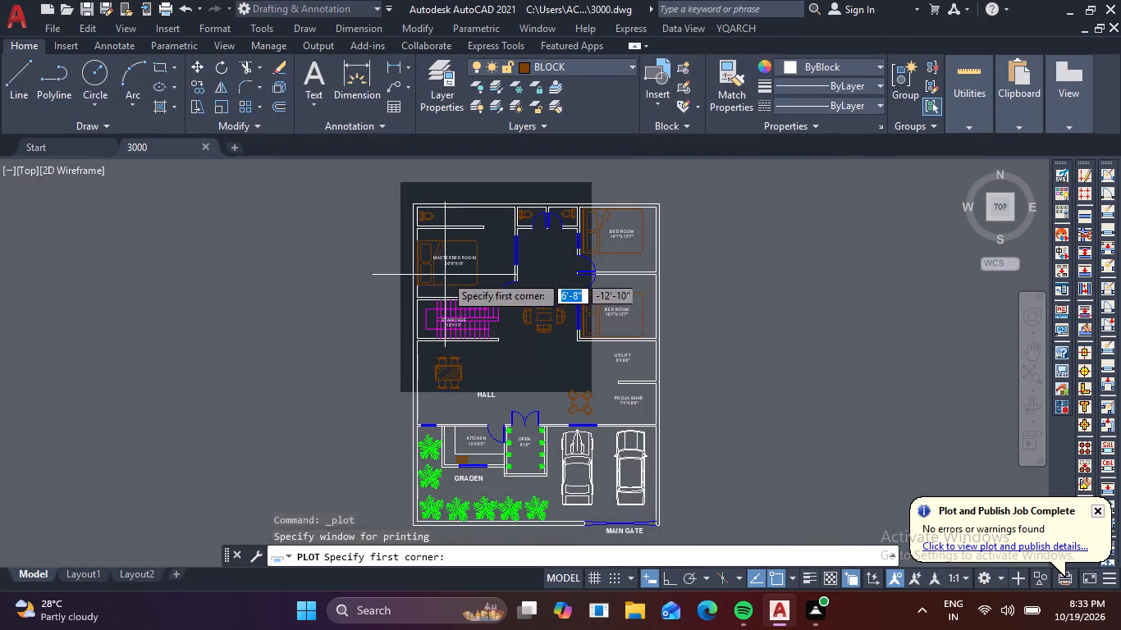
{"action": "scroll", "coordinate": [445, 275], "scroll_direction": "down", "scroll_amount": 1}
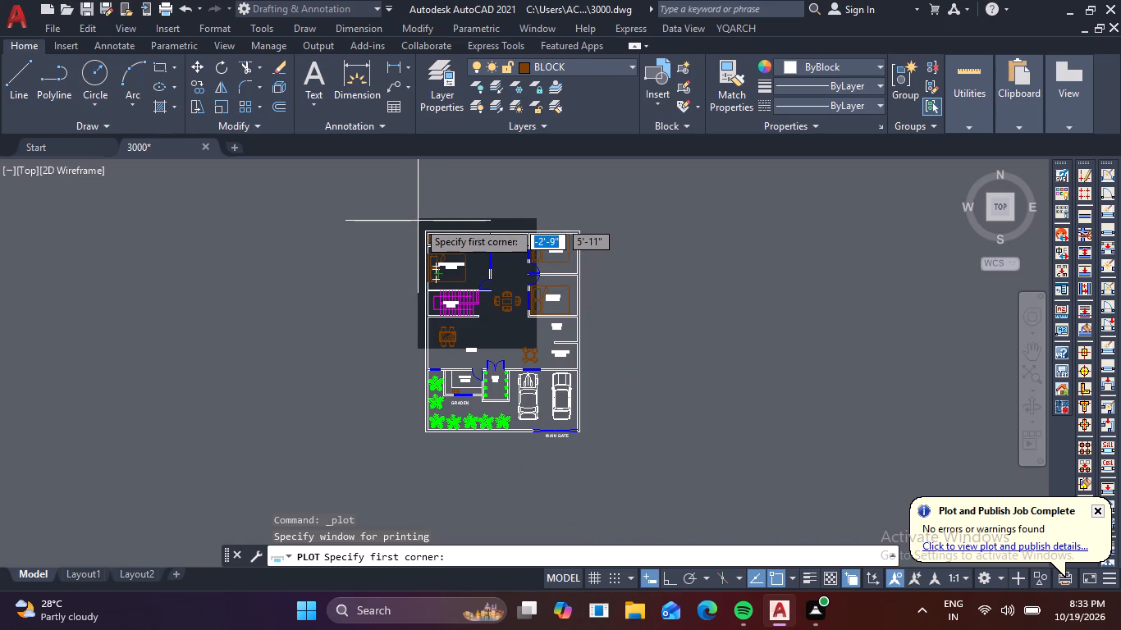
{"action": "left_click", "coordinate": [418, 221]}
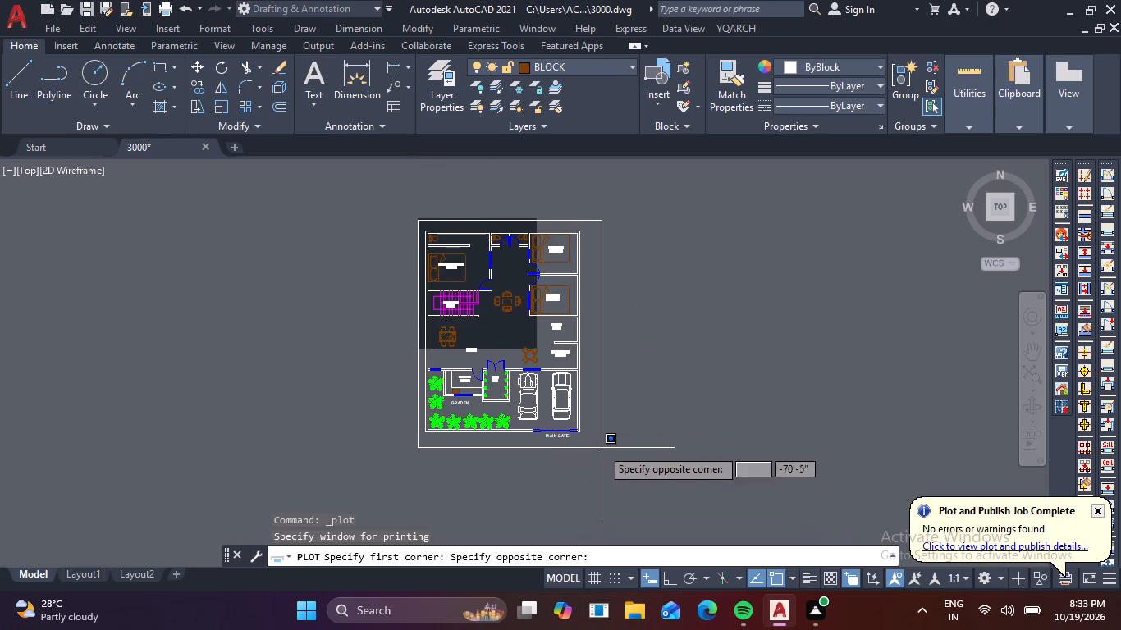
{"action": "left_click", "coordinate": [586, 442]}
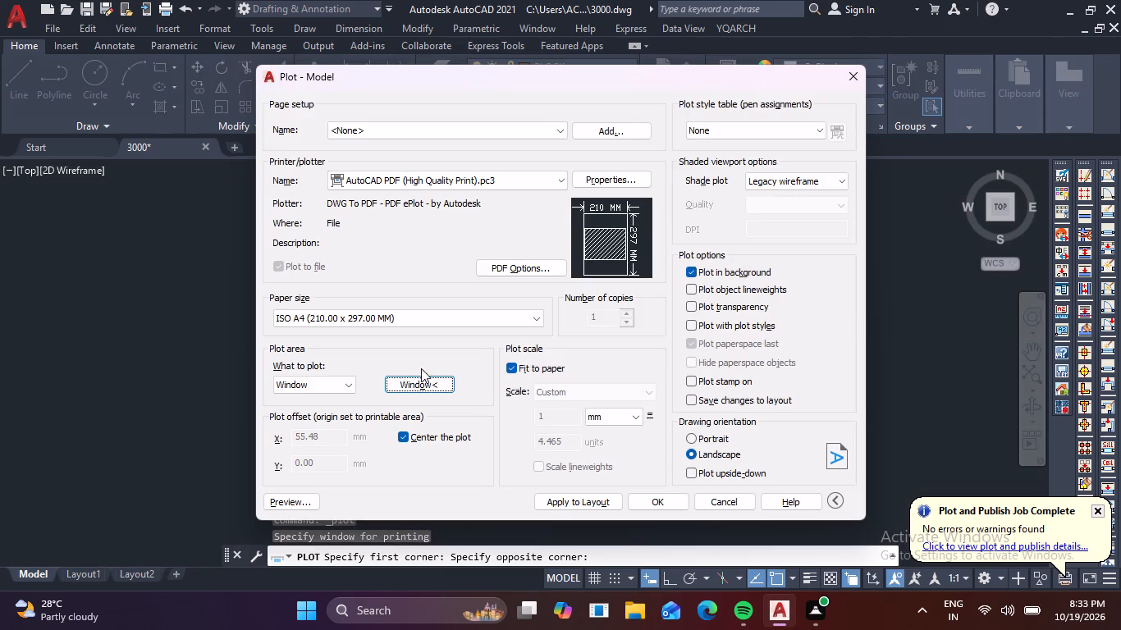
Preview the plot, examine the floor plan and its labels on the sheet, and close the preview.
{"action": "left_click", "coordinate": [289, 501]}
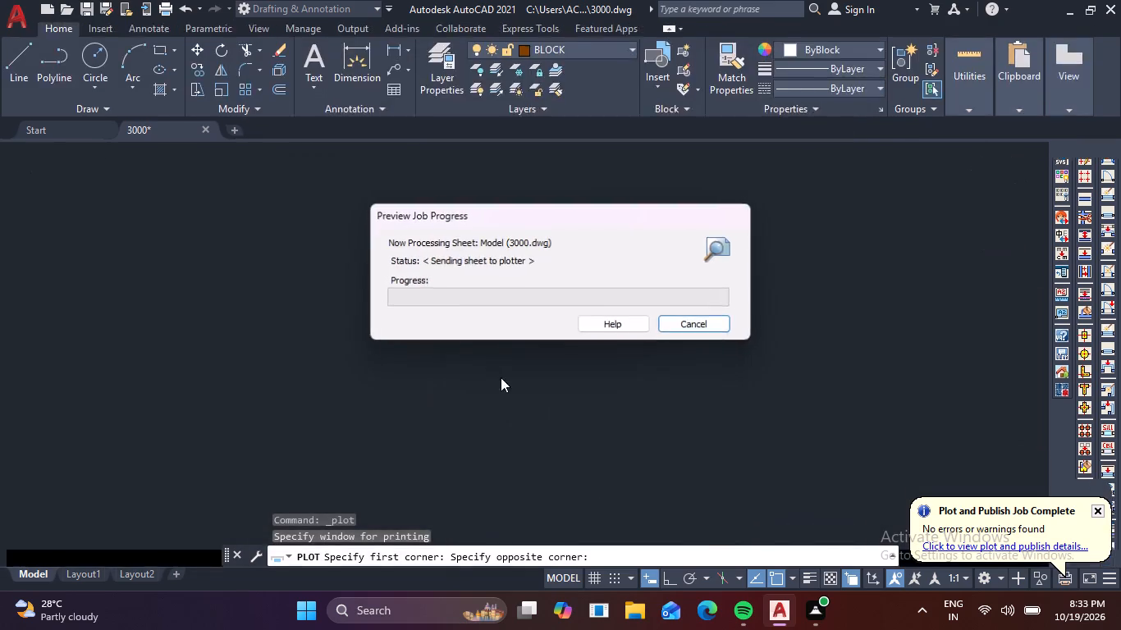
{"action": "scroll", "coordinate": [544, 339], "scroll_direction": "up", "scroll_amount": 1}
{"action": "middle_click_drag", "start_coordinate": [540, 345], "coordinate": [507, 389]}
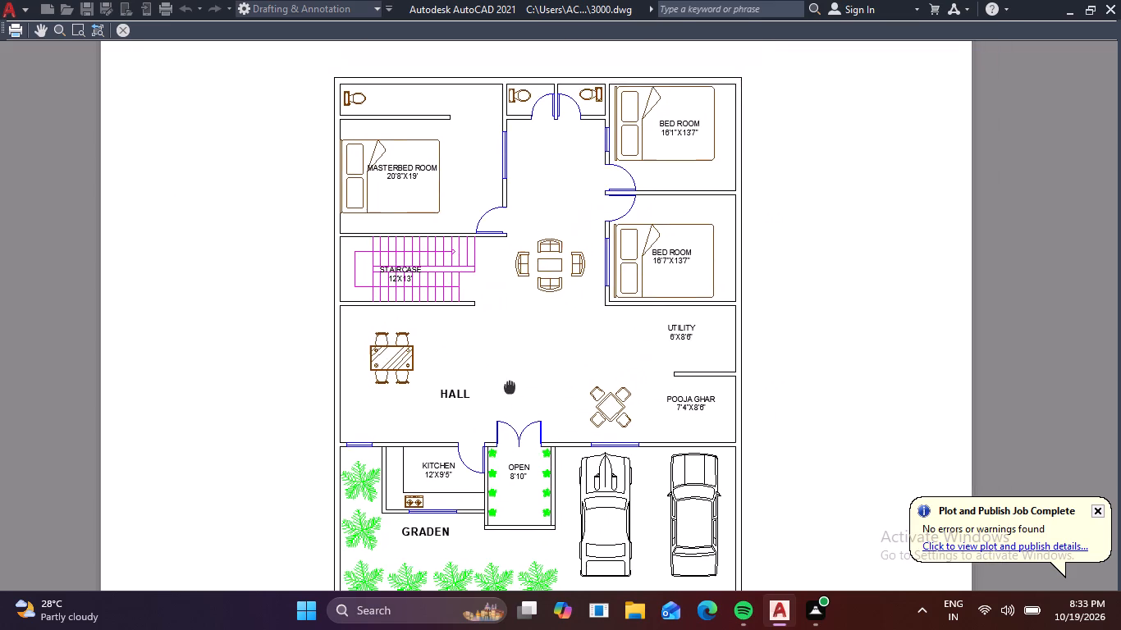
{"action": "middle_click_drag", "start_coordinate": [507, 389], "coordinate": [457, 421]}
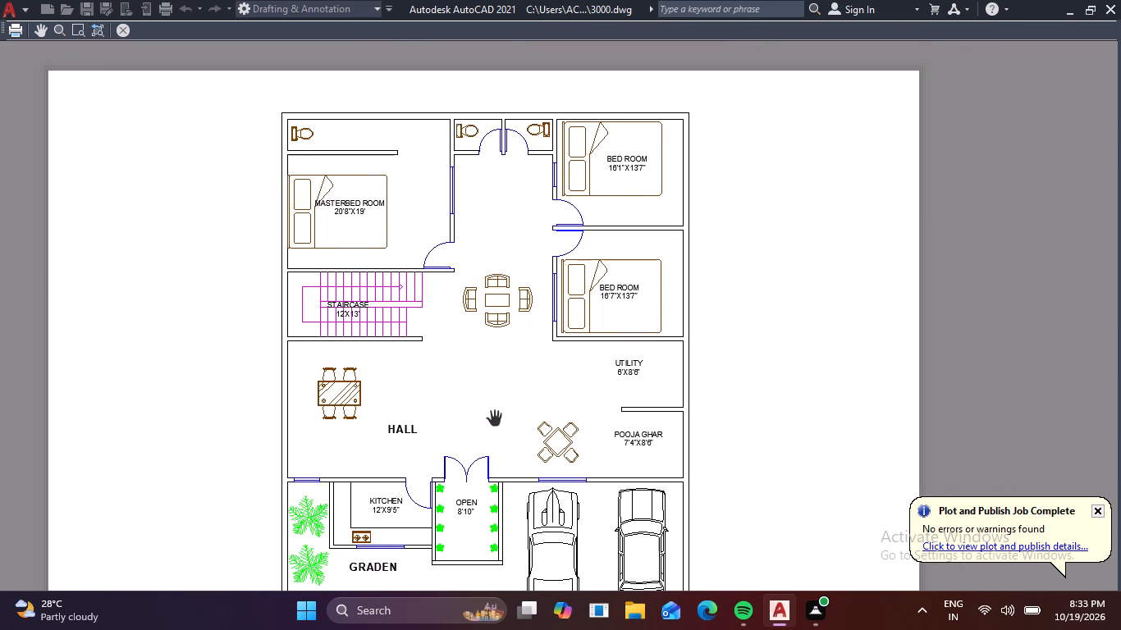
{"action": "middle_click_drag", "start_coordinate": [494, 420], "coordinate": [519, 307]}
{"action": "middle_click_drag", "start_coordinate": [538, 400], "coordinate": [527, 356]}
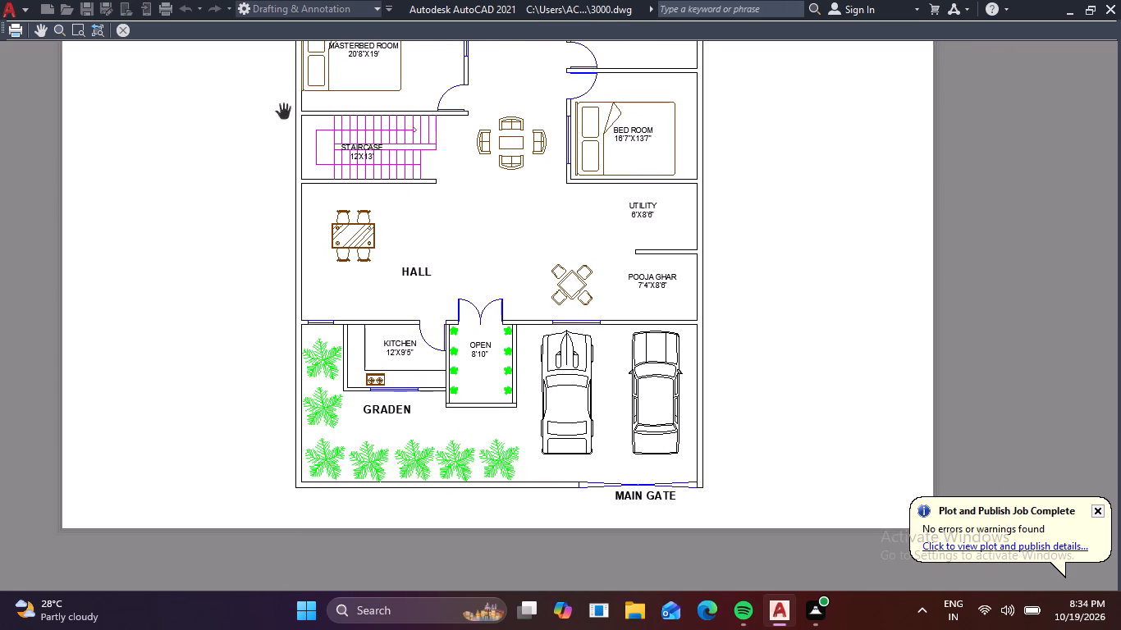
{"action": "left_click", "coordinate": [128, 29]}
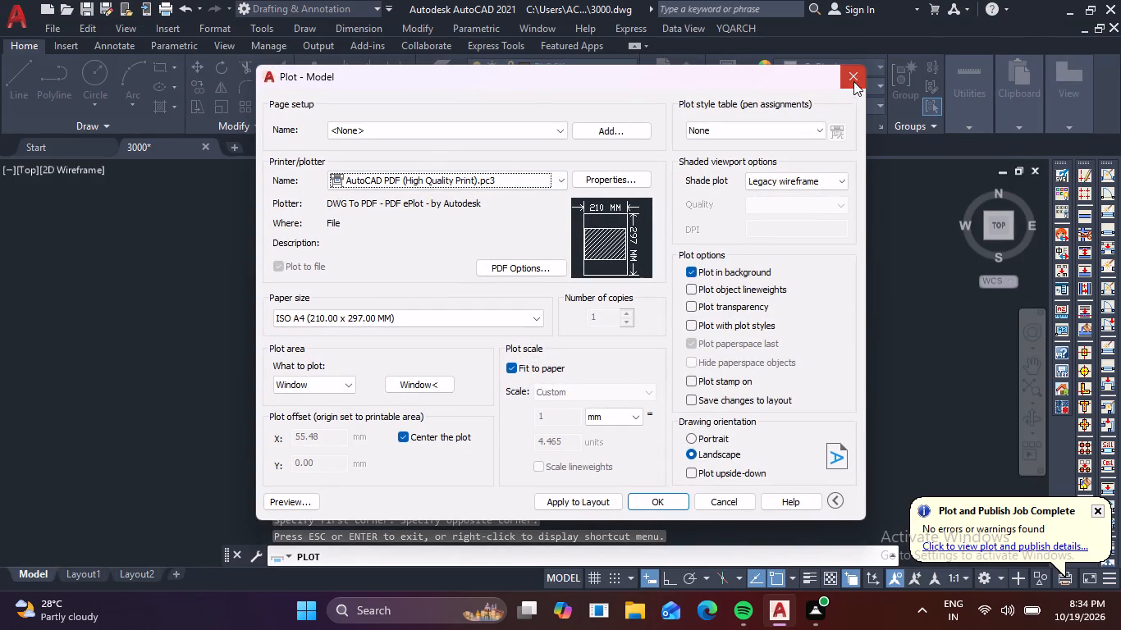
Close the plot setup without plotting the floor plan.
{"action": "left_click", "coordinate": [853, 81]}
Set up a hatch with the Solid pattern and colour 248,153,30.
{"action": "scroll", "coordinate": [531, 212], "scroll_direction": "up", "scroll_amount": 2}
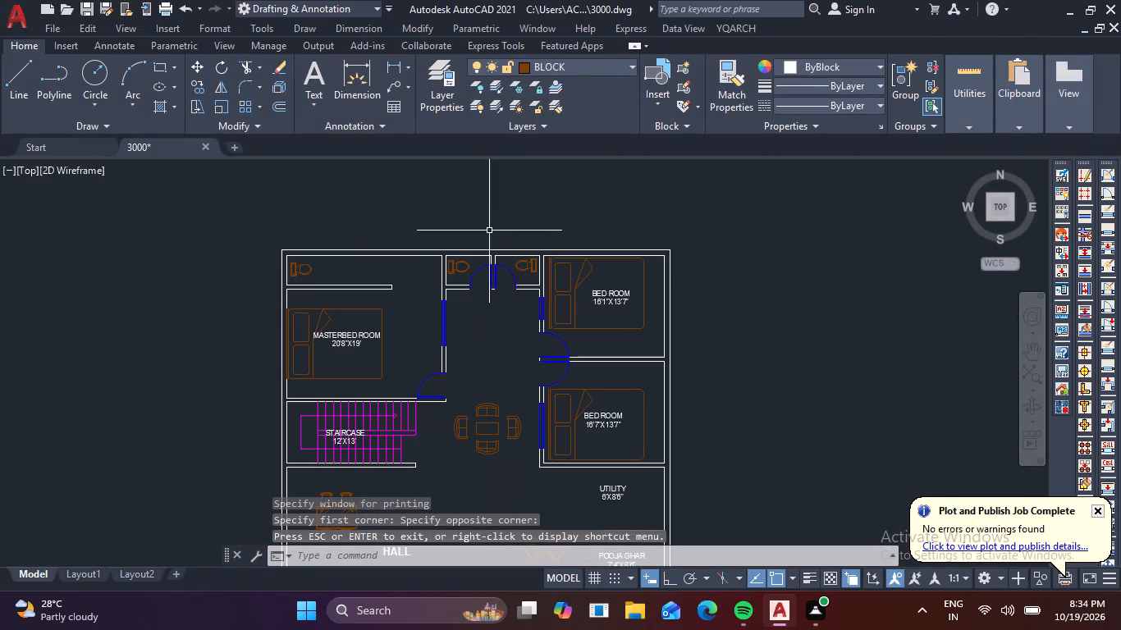
{"action": "type", "text": "H"}
{"action": "key", "text": "space"}
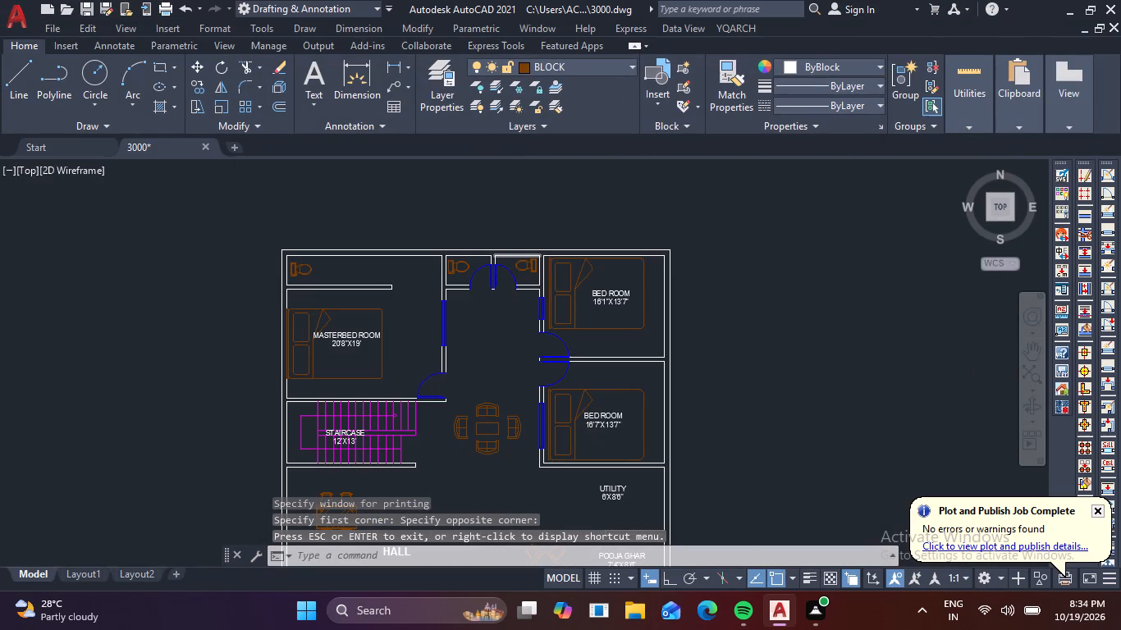
{"action": "middle_click_drag", "start_coordinate": [661, 303], "coordinate": [694, 98]}
{"action": "middle_click_drag", "start_coordinate": [656, 285], "coordinate": [647, 248]}
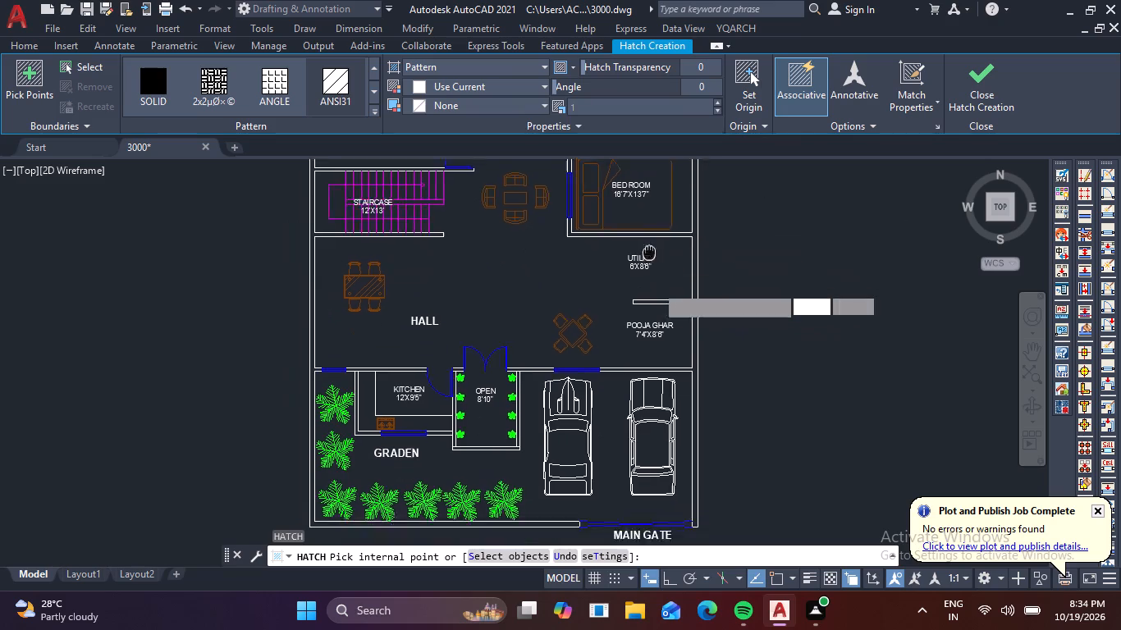
{"action": "middle_click_drag", "start_coordinate": [647, 248], "coordinate": [637, 173]}
{"action": "middle_click_drag", "start_coordinate": [704, 231], "coordinate": [622, 372]}
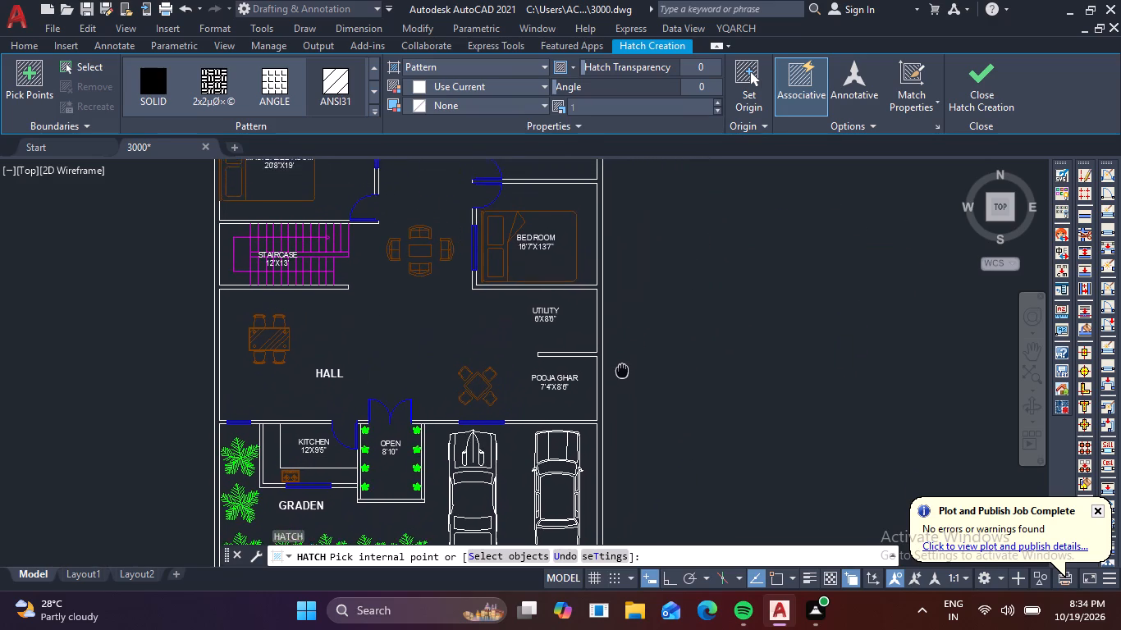
{"action": "middle_click_drag", "start_coordinate": [622, 372], "coordinate": [598, 422]}
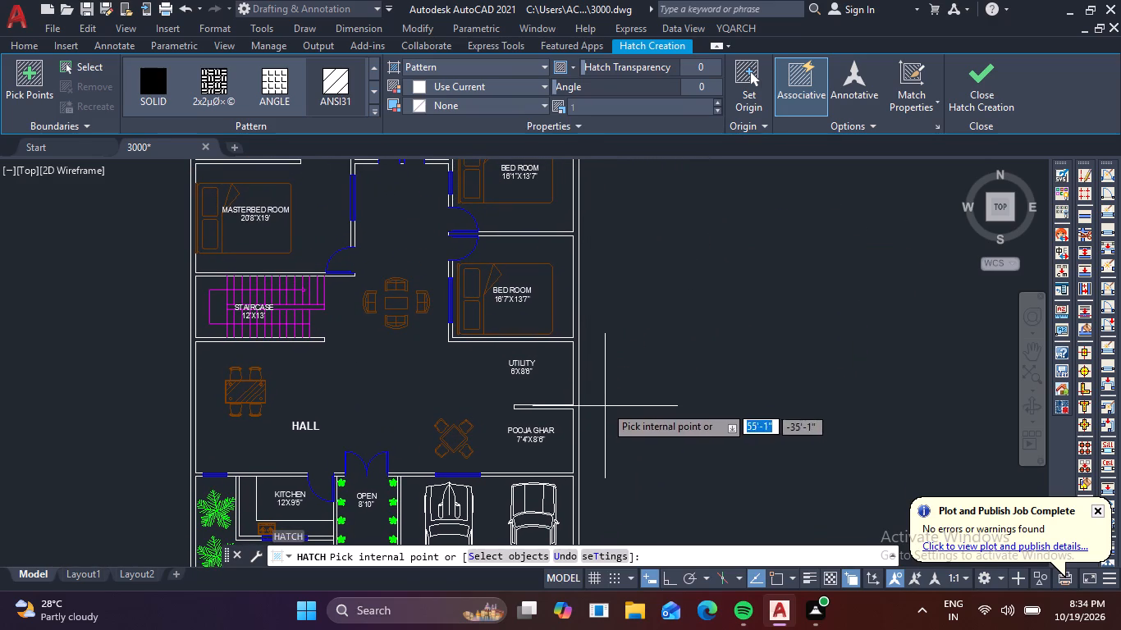
{"action": "left_click", "coordinate": [533, 85]}
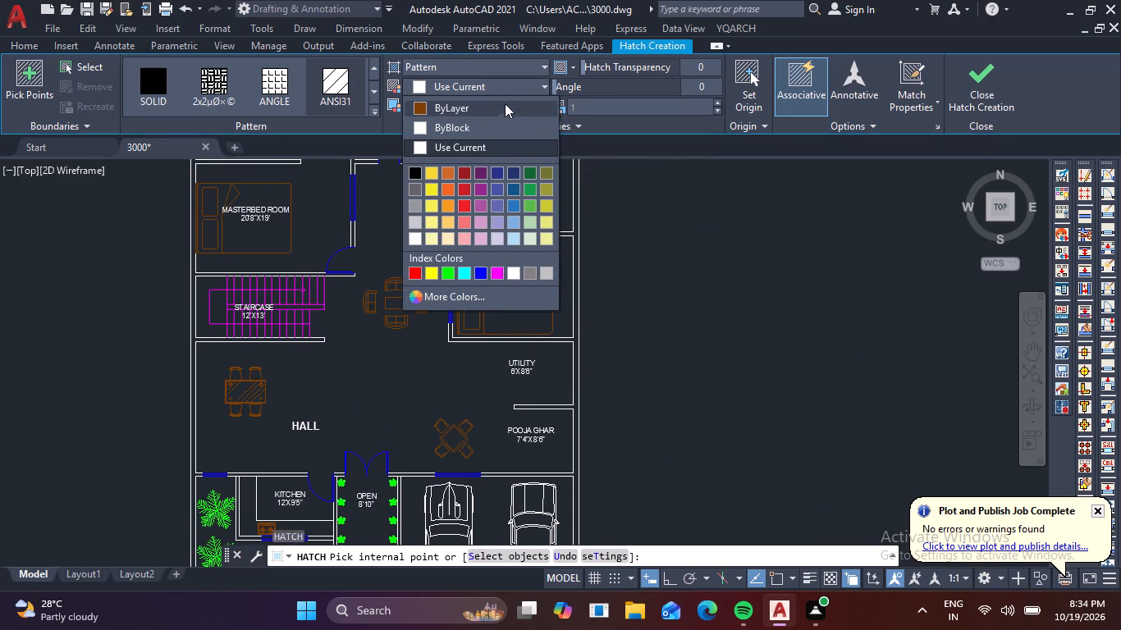
{"action": "left_click", "coordinate": [451, 209]}
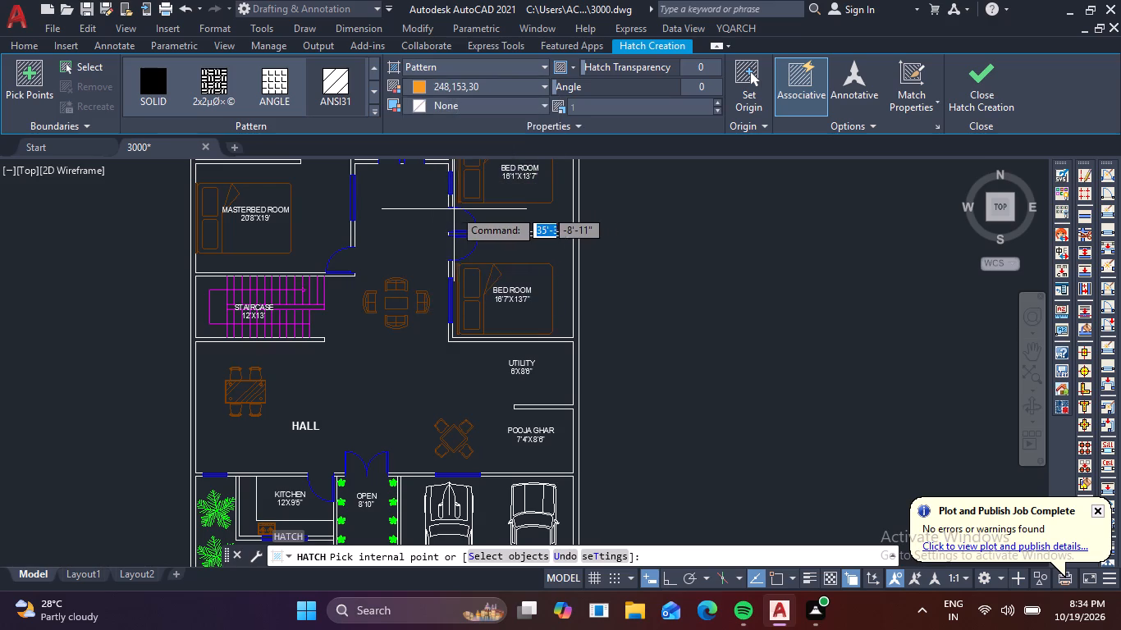
{"action": "left_click", "coordinate": [164, 81]}
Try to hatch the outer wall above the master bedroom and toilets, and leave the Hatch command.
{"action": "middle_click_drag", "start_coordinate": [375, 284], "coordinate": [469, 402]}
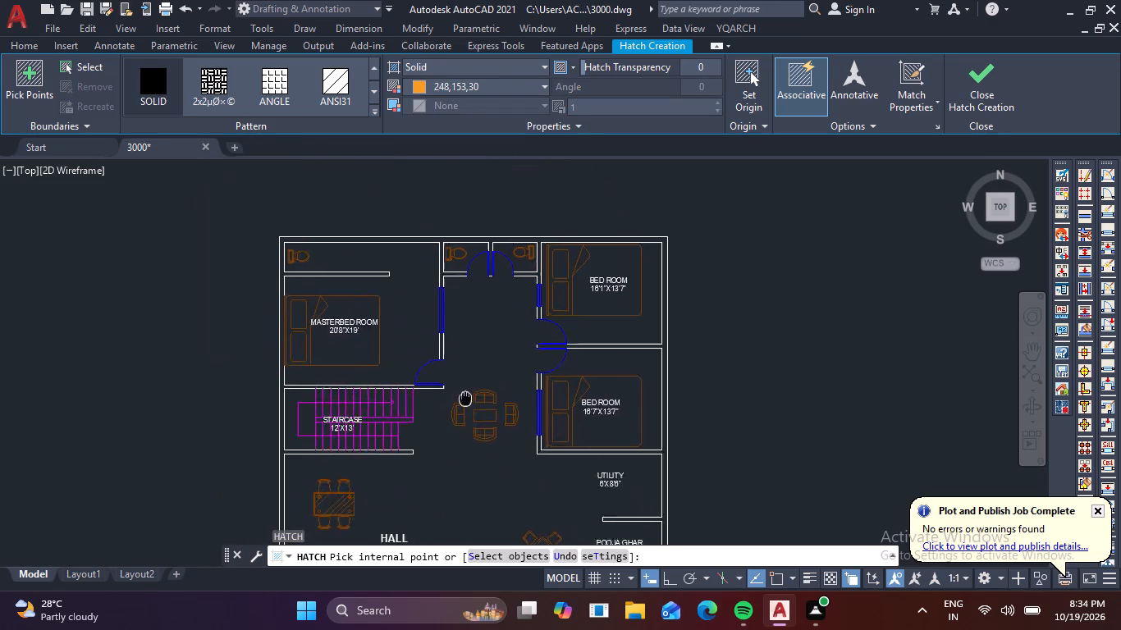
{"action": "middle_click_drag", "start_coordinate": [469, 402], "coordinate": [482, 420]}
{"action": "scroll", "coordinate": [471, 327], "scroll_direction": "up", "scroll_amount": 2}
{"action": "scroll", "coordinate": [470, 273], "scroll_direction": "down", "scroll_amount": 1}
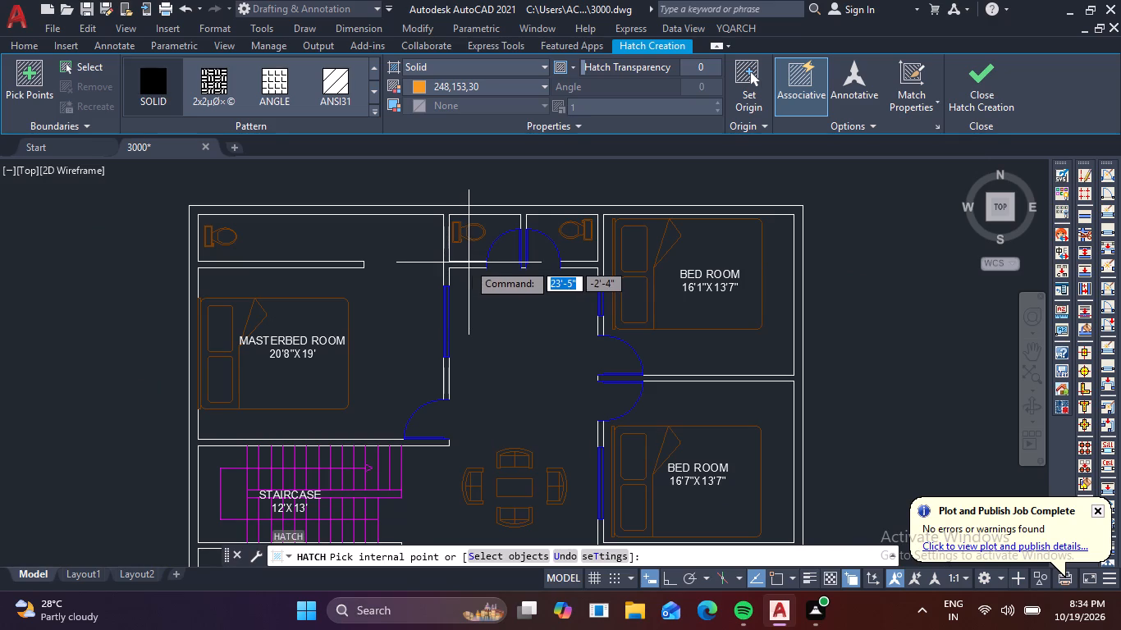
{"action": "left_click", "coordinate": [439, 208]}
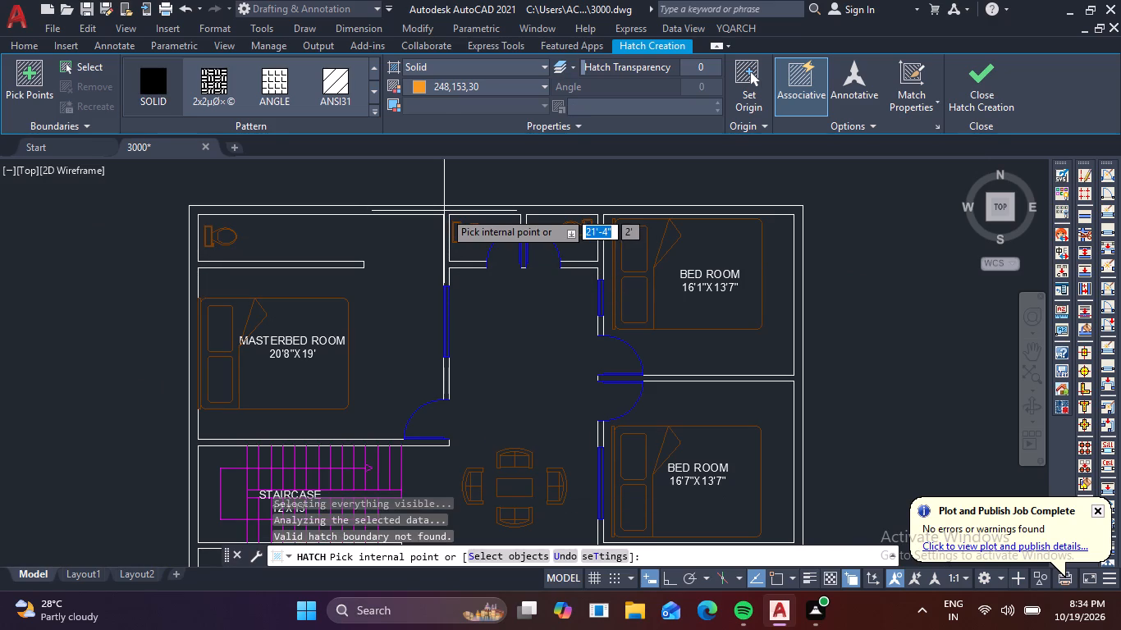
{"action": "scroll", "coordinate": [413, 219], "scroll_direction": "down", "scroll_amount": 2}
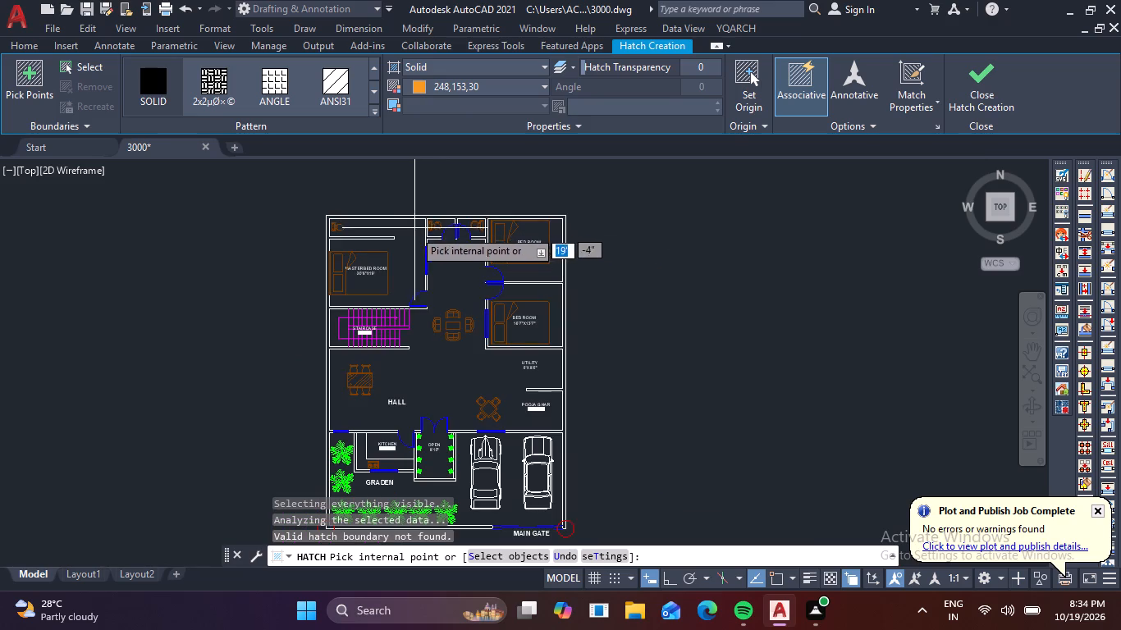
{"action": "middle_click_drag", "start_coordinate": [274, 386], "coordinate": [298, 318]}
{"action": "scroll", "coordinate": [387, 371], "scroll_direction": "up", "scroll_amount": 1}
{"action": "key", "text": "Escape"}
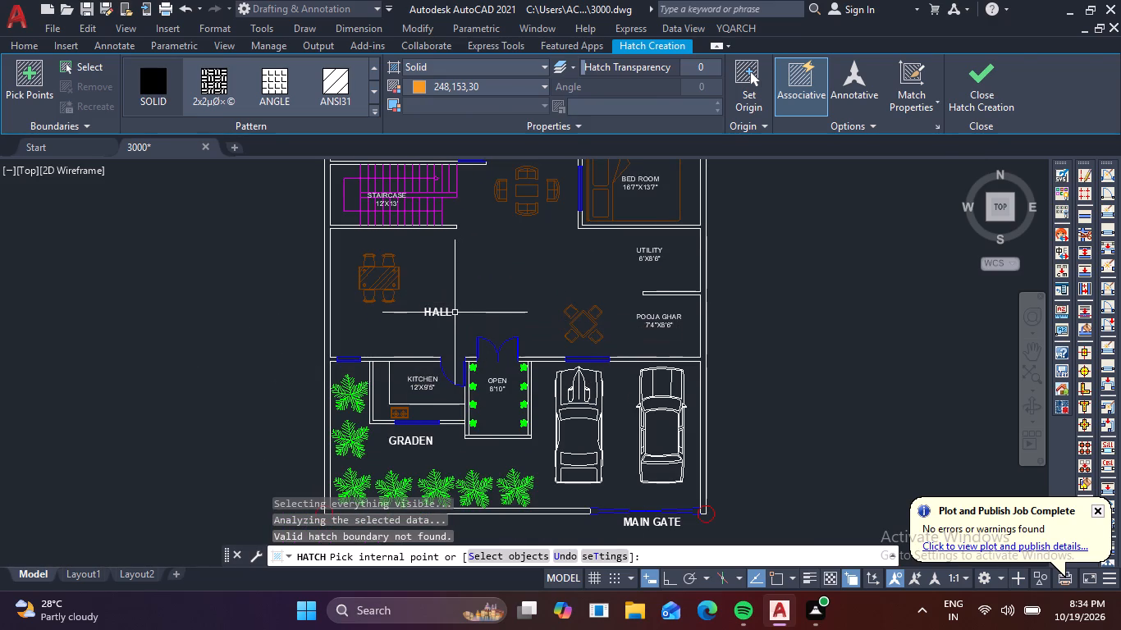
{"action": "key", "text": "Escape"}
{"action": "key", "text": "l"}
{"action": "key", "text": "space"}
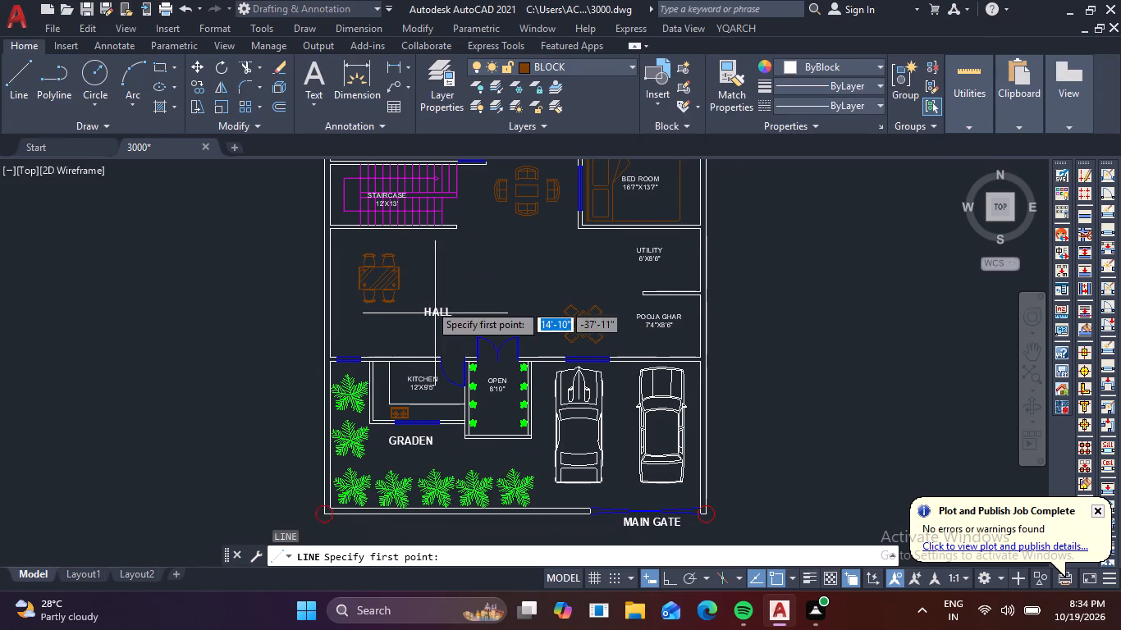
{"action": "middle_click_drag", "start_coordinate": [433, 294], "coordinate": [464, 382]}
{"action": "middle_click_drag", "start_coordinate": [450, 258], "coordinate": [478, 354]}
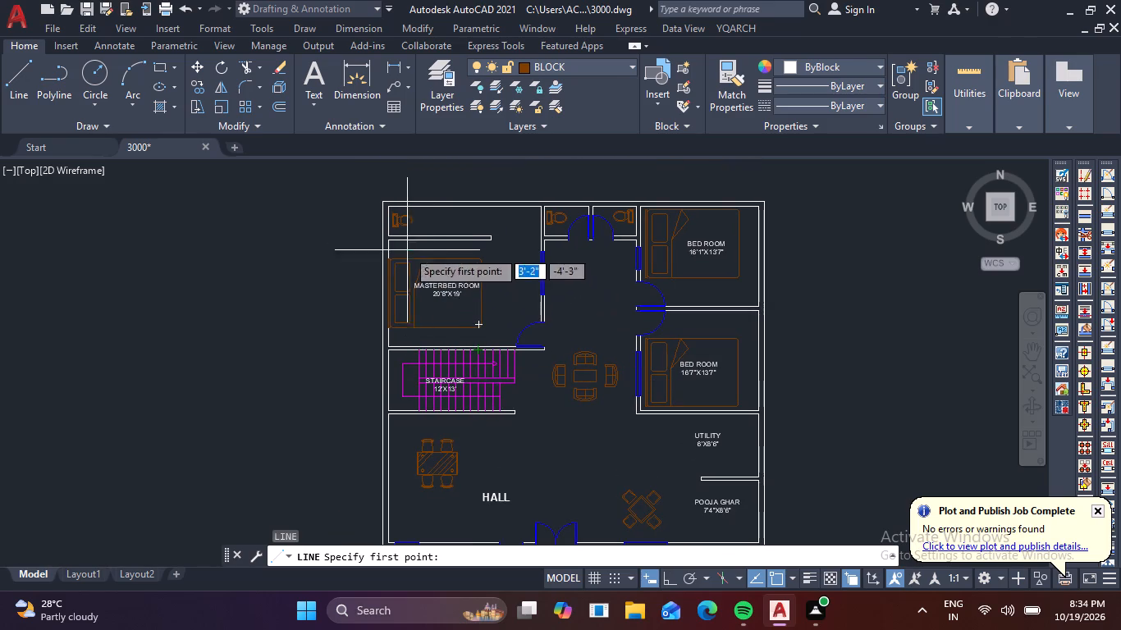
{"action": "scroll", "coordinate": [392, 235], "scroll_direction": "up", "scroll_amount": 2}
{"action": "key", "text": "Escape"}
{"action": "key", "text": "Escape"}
Extend the left outer wall's inner line across its junctions with the master toilet, master bedroom, staircase and garden walls.
{"action": "key", "text": "e"}
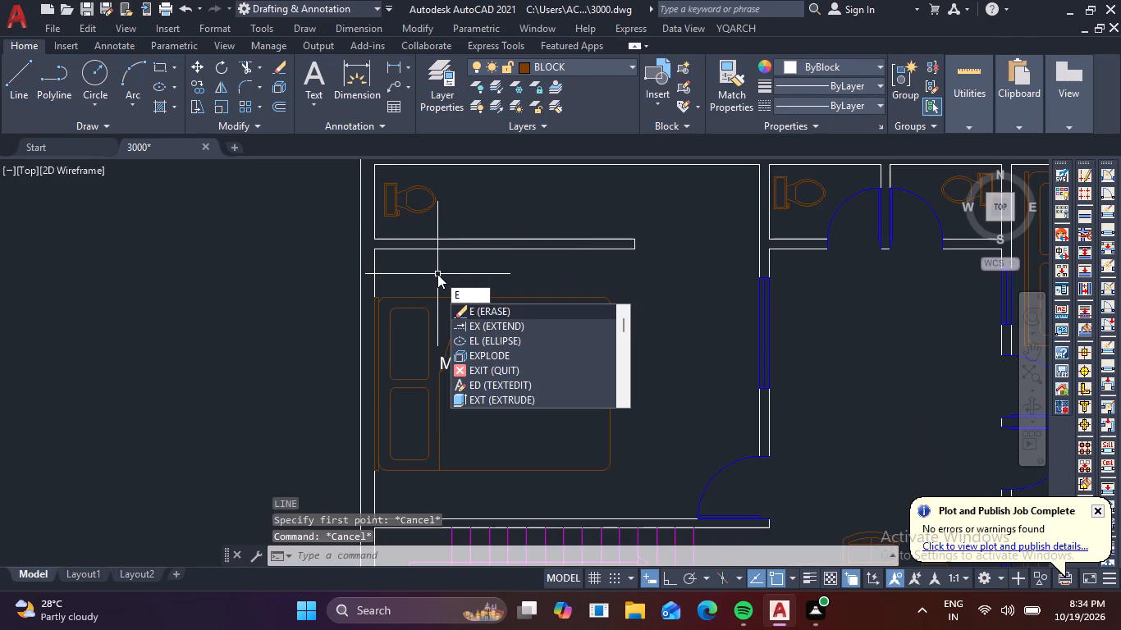
{"action": "key", "text": "x"}
{"action": "key", "text": "space"}
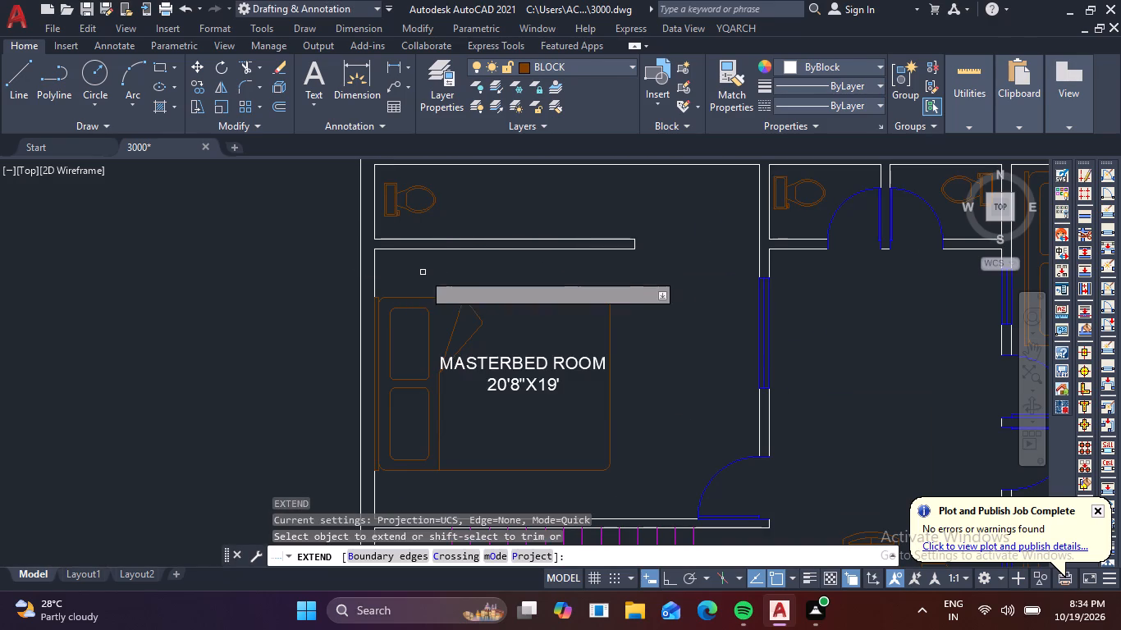
{"action": "left_click", "coordinate": [374, 258]}
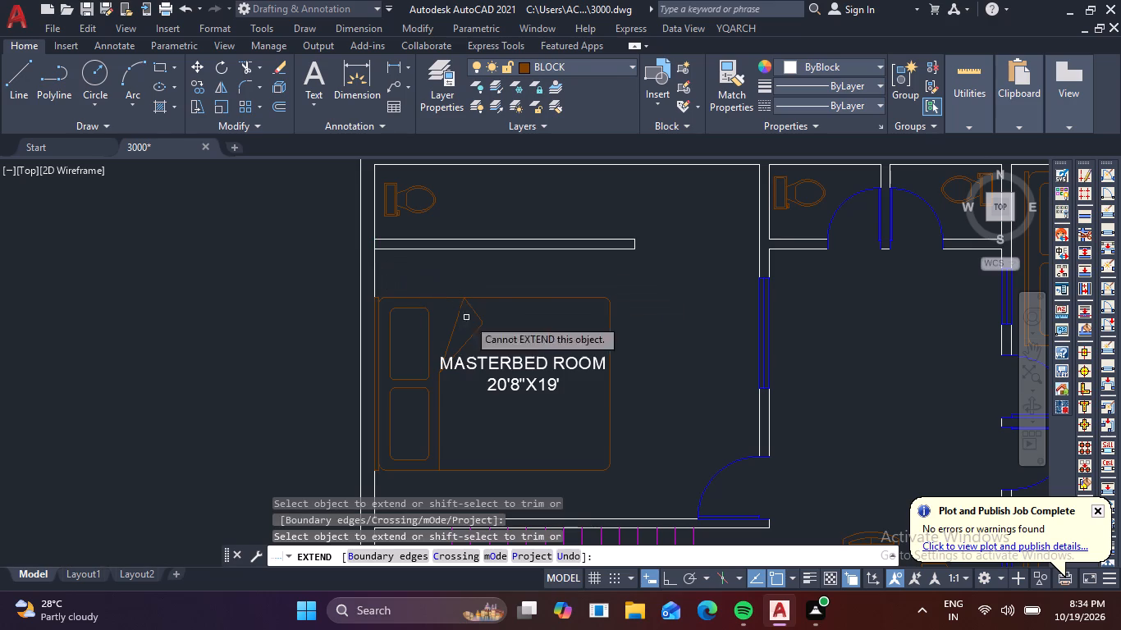
{"action": "middle_click_drag", "start_coordinate": [677, 357], "coordinate": [710, 131]}
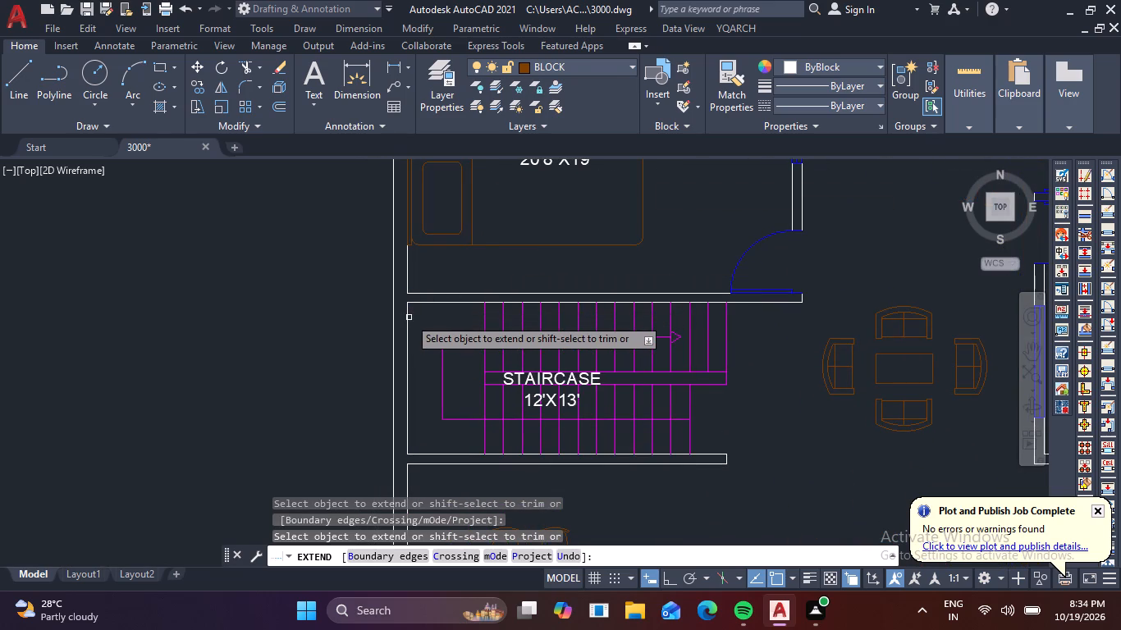
{"action": "left_click", "coordinate": [409, 317]}
{"action": "middle_click_drag", "start_coordinate": [455, 357], "coordinate": [482, 262]}
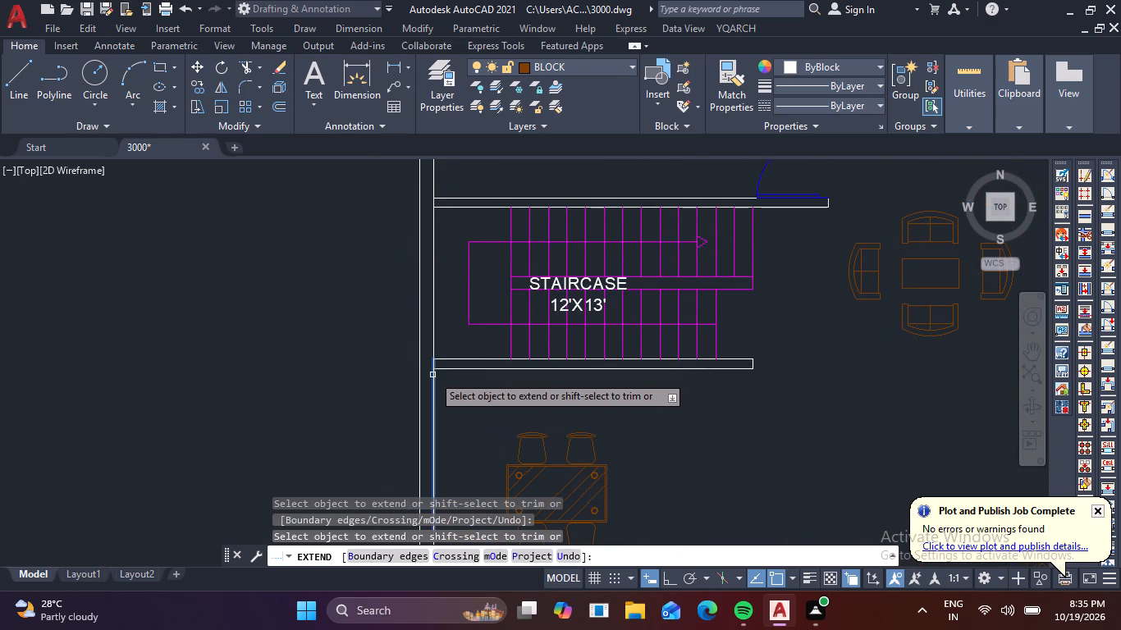
{"action": "left_click", "coordinate": [432, 375]}
{"action": "middle_click_drag", "start_coordinate": [493, 404], "coordinate": [553, 257]}
{"action": "middle_click_drag", "start_coordinate": [526, 347], "coordinate": [543, 229]}
{"action": "scroll", "coordinate": [538, 229], "scroll_direction": "down", "scroll_amount": 1}
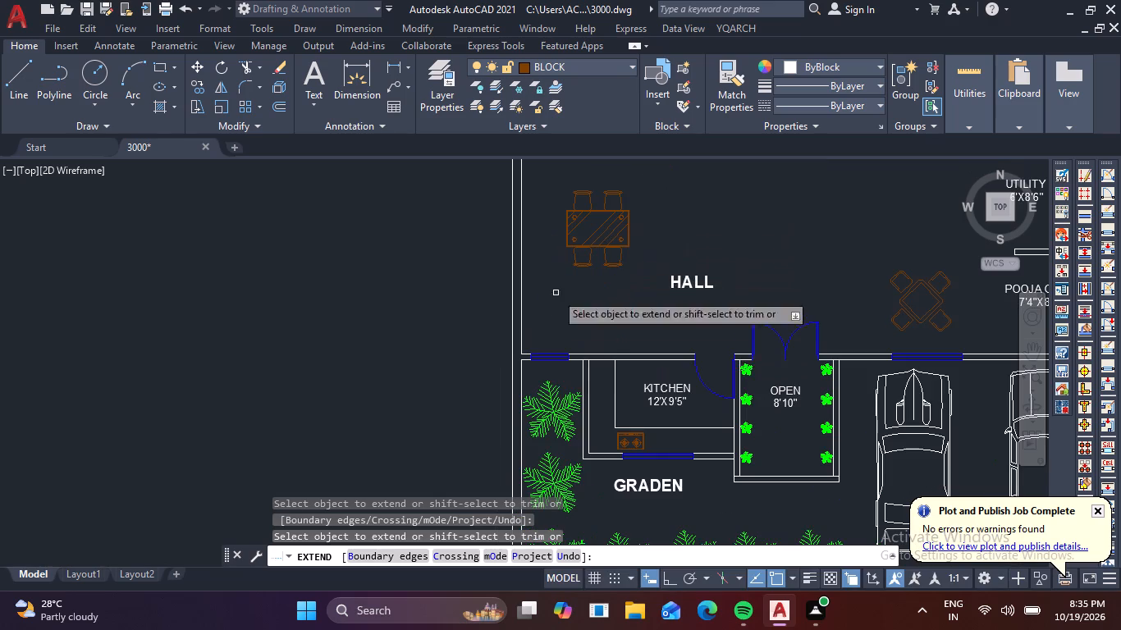
{"action": "left_click", "coordinate": [520, 368]}
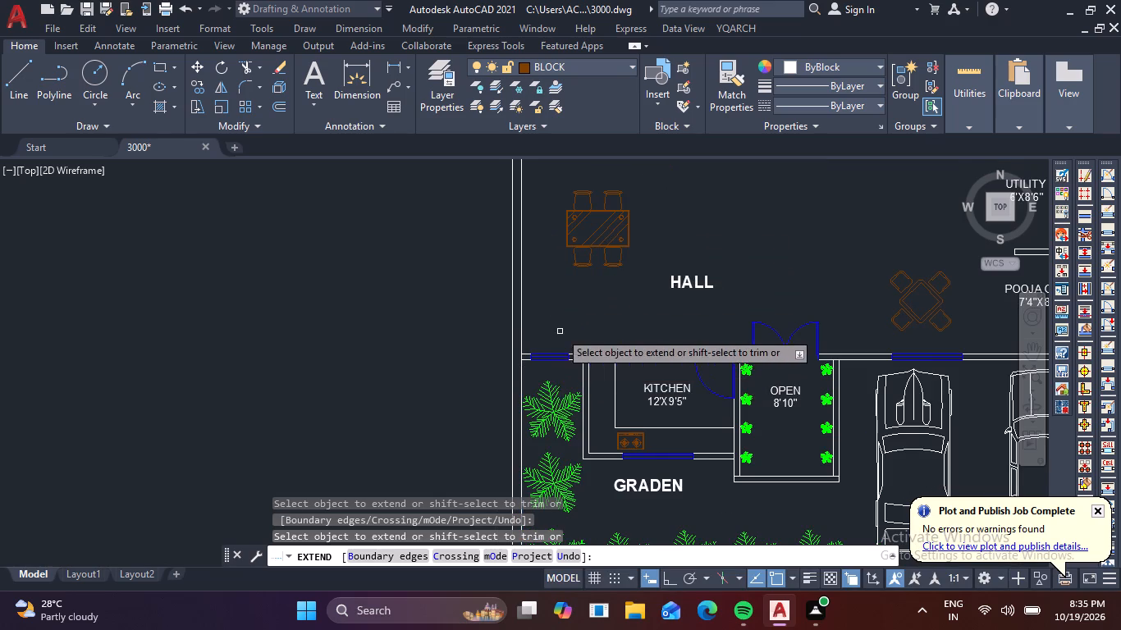
Extend the two wall lines on either side of the twin toilets up to the outer face of the plan's upper wall.
{"action": "middle_click_drag", "start_coordinate": [560, 331], "coordinate": [558, 169]}
{"action": "scroll", "coordinate": [564, 184], "scroll_direction": "down", "scroll_amount": 1}
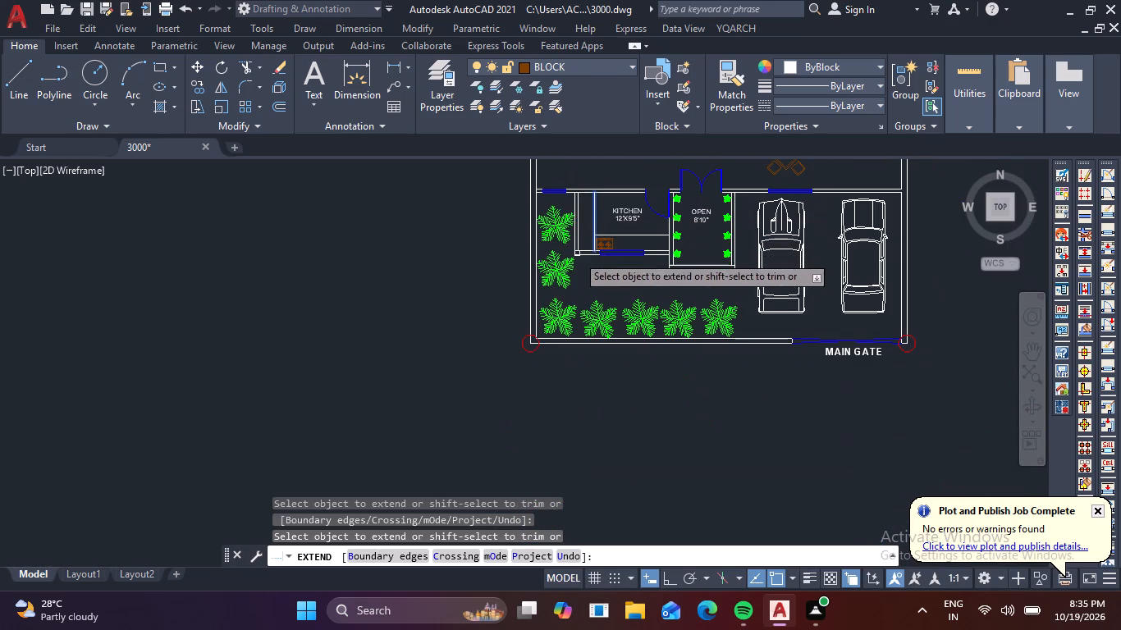
{"action": "scroll", "coordinate": [537, 326], "scroll_direction": "up", "scroll_amount": 1}
{"action": "scroll", "coordinate": [595, 287], "scroll_direction": "down", "scroll_amount": 1}
{"action": "middle_click_drag", "start_coordinate": [604, 301], "coordinate": [540, 479]}
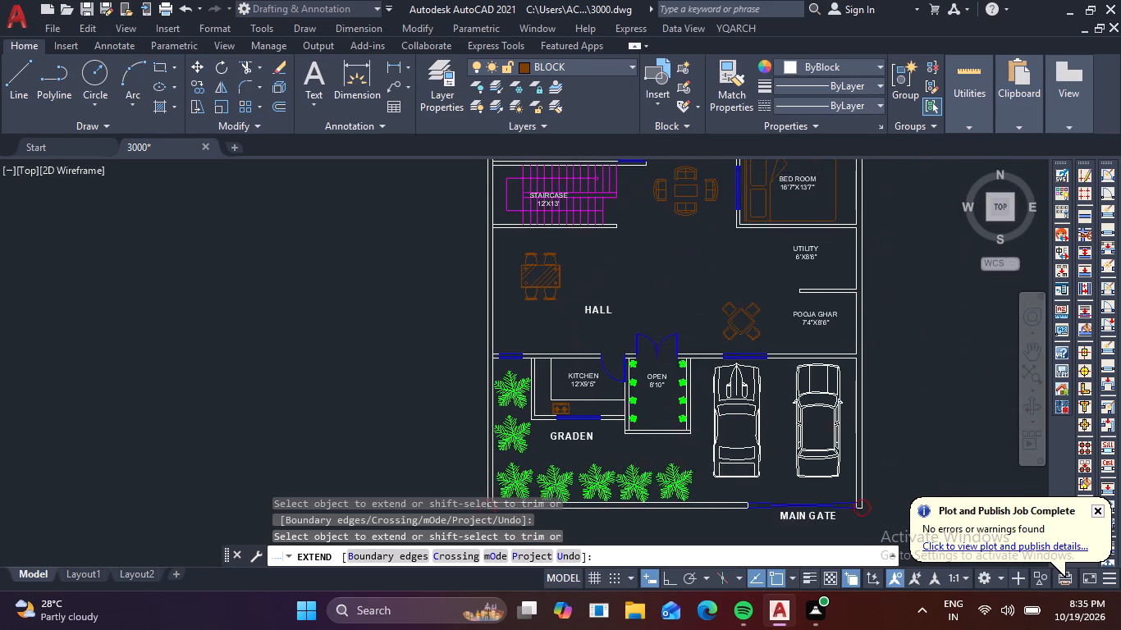
{"action": "middle_click_drag", "start_coordinate": [647, 282], "coordinate": [596, 459]}
{"action": "scroll", "coordinate": [595, 208], "scroll_direction": "up", "scroll_amount": 1}
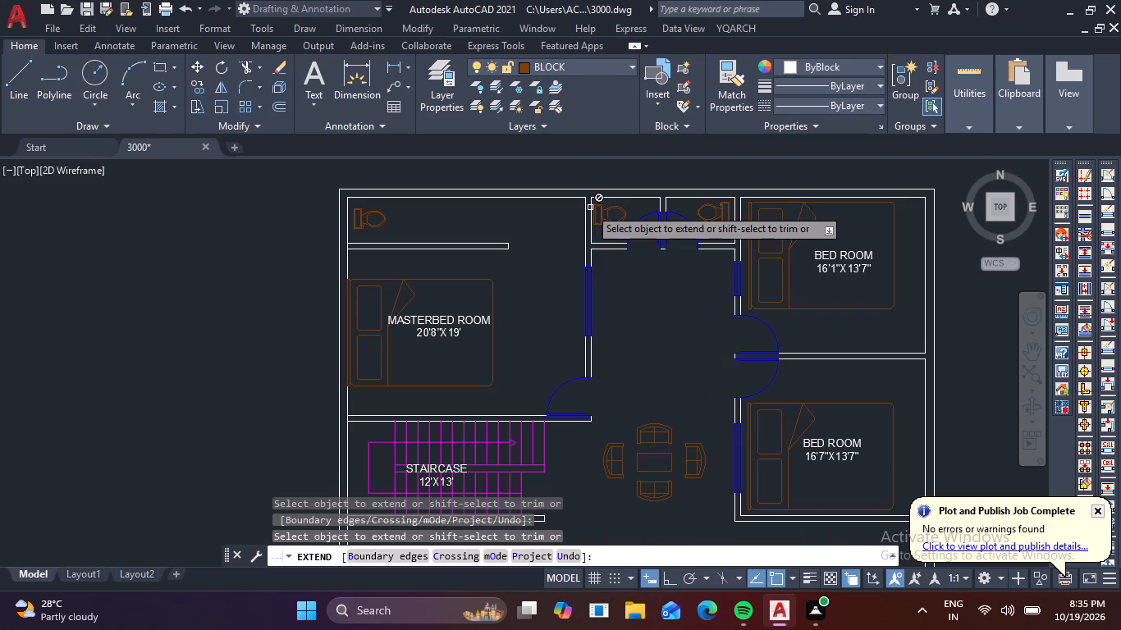
{"action": "left_click", "coordinate": [586, 209]}
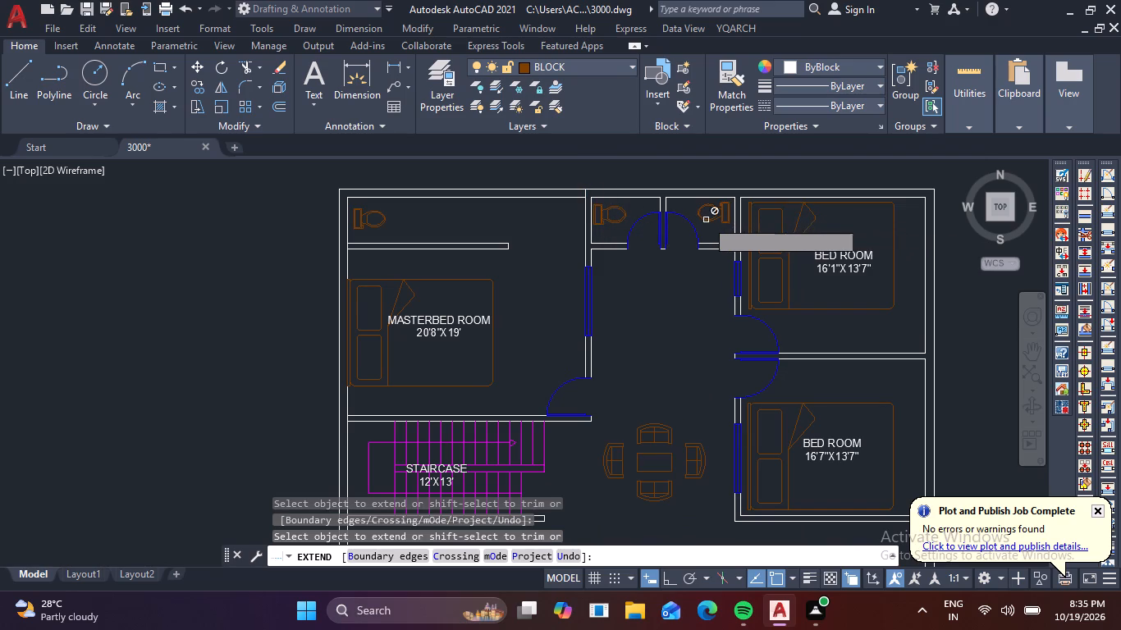
{"action": "left_click", "coordinate": [742, 212]}
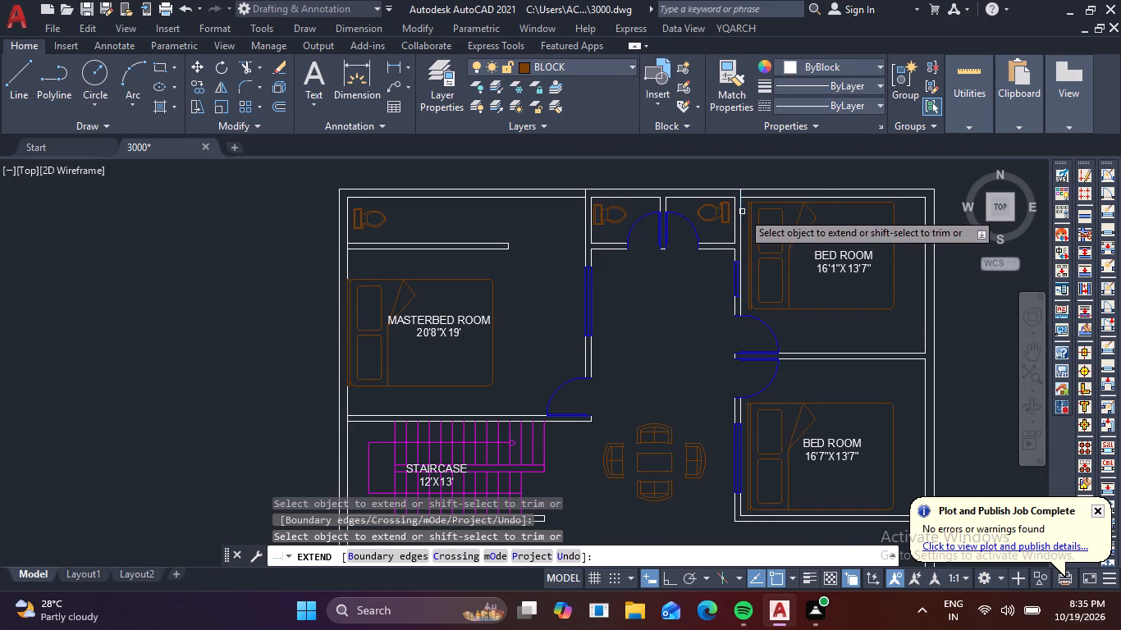
Extend the right outer wall's inner line across the bedroom, utility and parking wall junctions, and the hall-parking wall line to the outer face.
{"action": "middle_click_drag", "start_coordinate": [869, 212], "coordinate": [671, 199]}
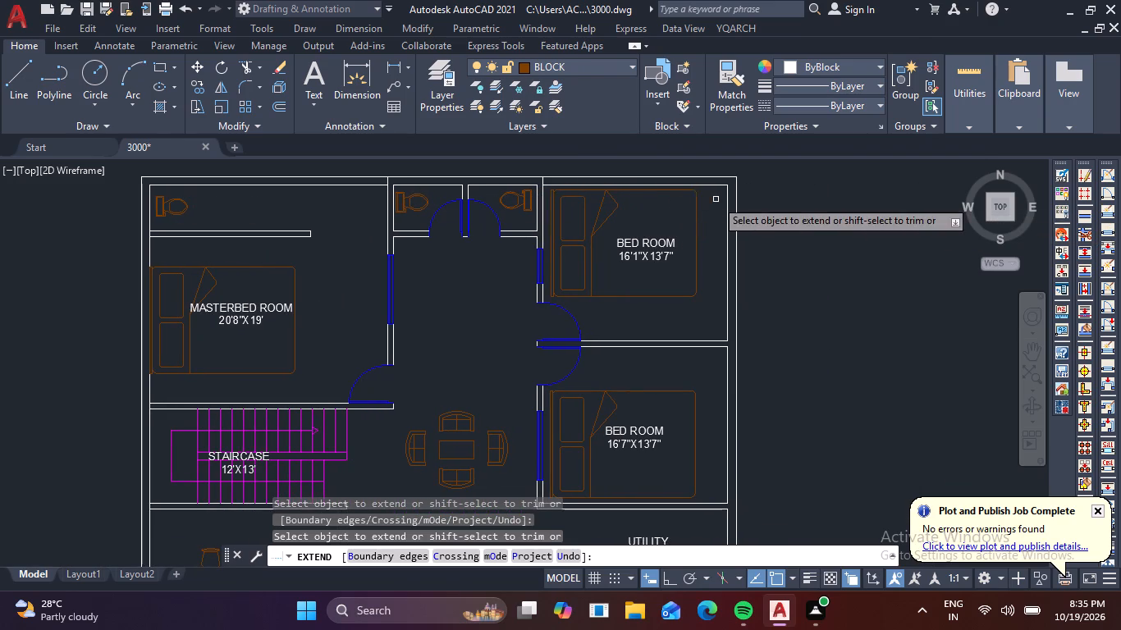
{"action": "left_click", "coordinate": [727, 356]}
{"action": "middle_click_drag", "start_coordinate": [719, 393], "coordinate": [663, 228]}
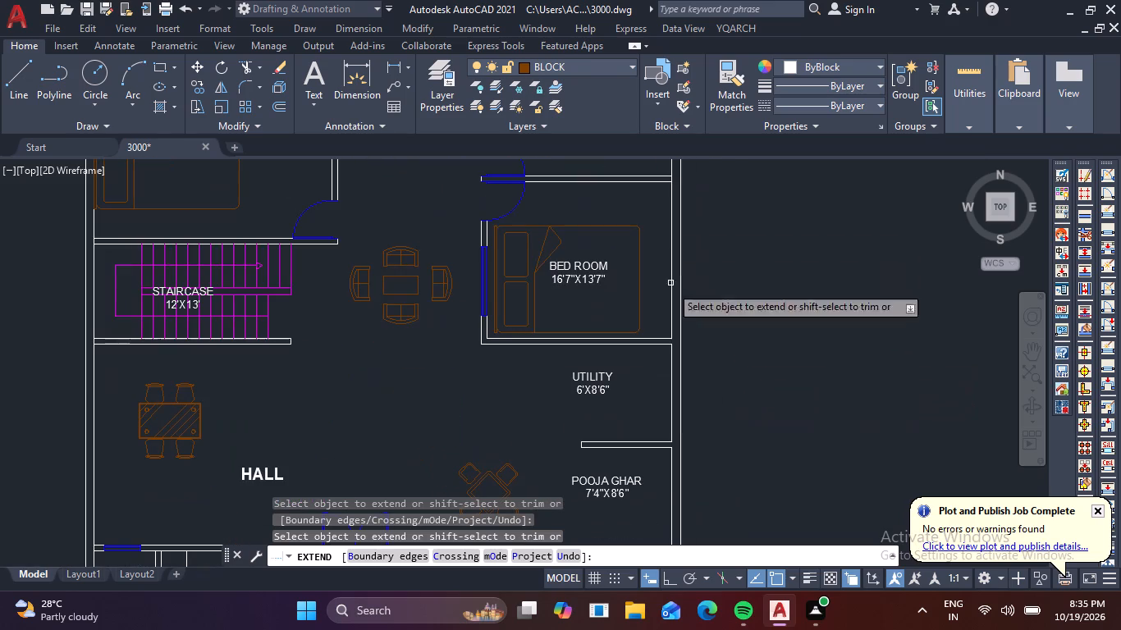
{"action": "left_click", "coordinate": [674, 354]}
{"action": "middle_click_drag", "start_coordinate": [650, 381], "coordinate": [623, 308]}
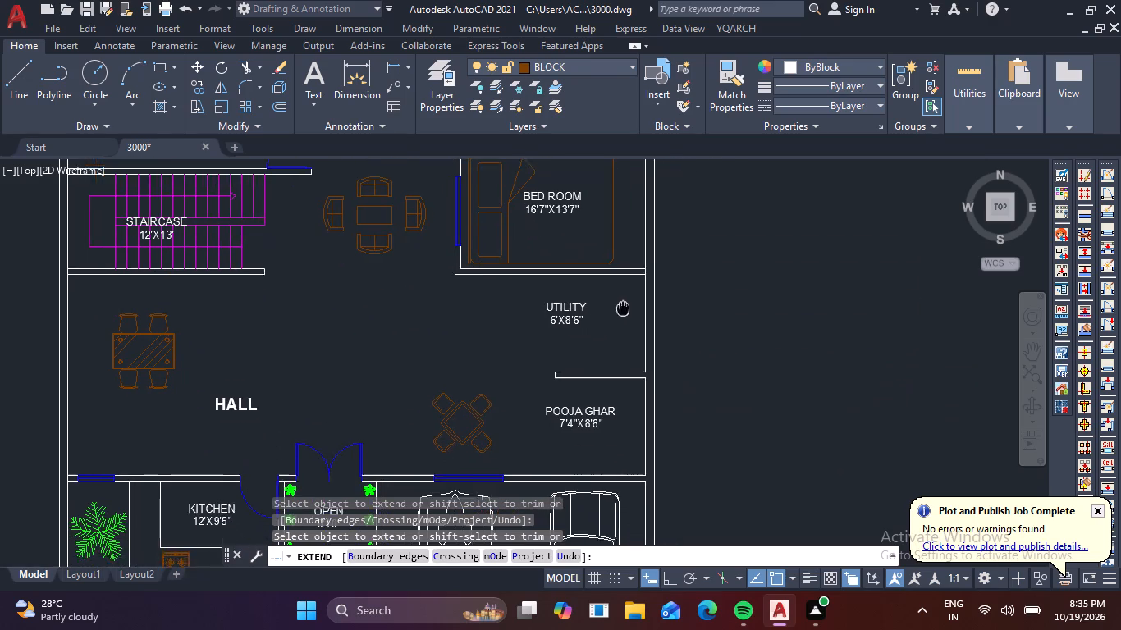
{"action": "middle_click_drag", "start_coordinate": [623, 308], "coordinate": [621, 304]}
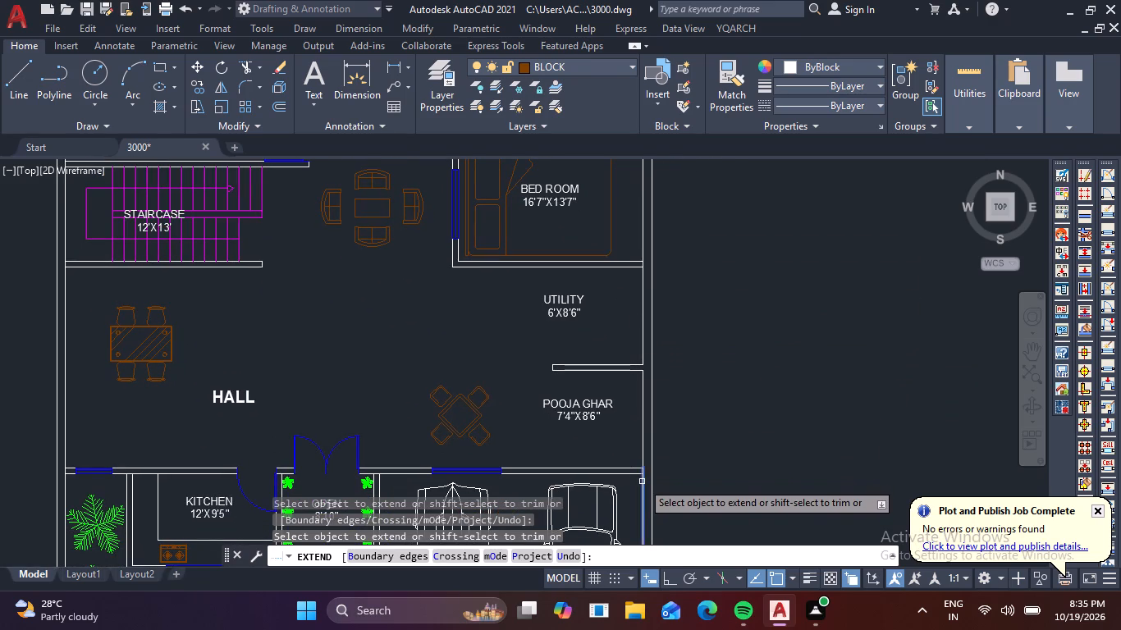
{"action": "left_click", "coordinate": [642, 482]}
{"action": "left_click", "coordinate": [632, 474]}
{"action": "middle_click_drag", "start_coordinate": [632, 486], "coordinate": [633, 315]}
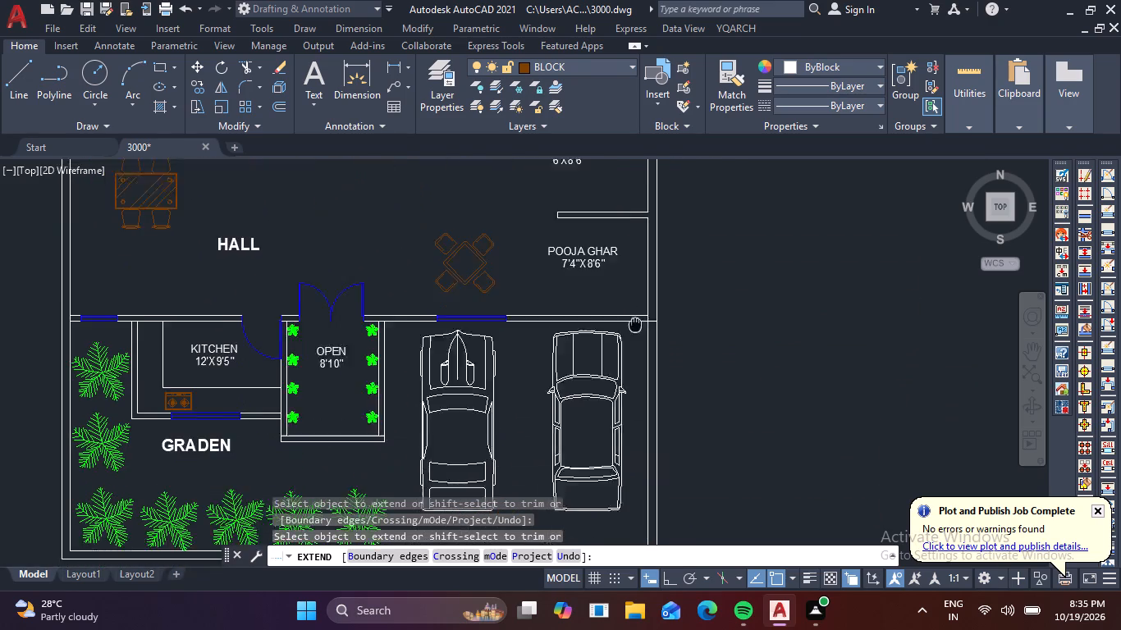
{"action": "middle_click_drag", "start_coordinate": [633, 315], "coordinate": [623, 274]}
{"action": "key", "text": "Escape"}
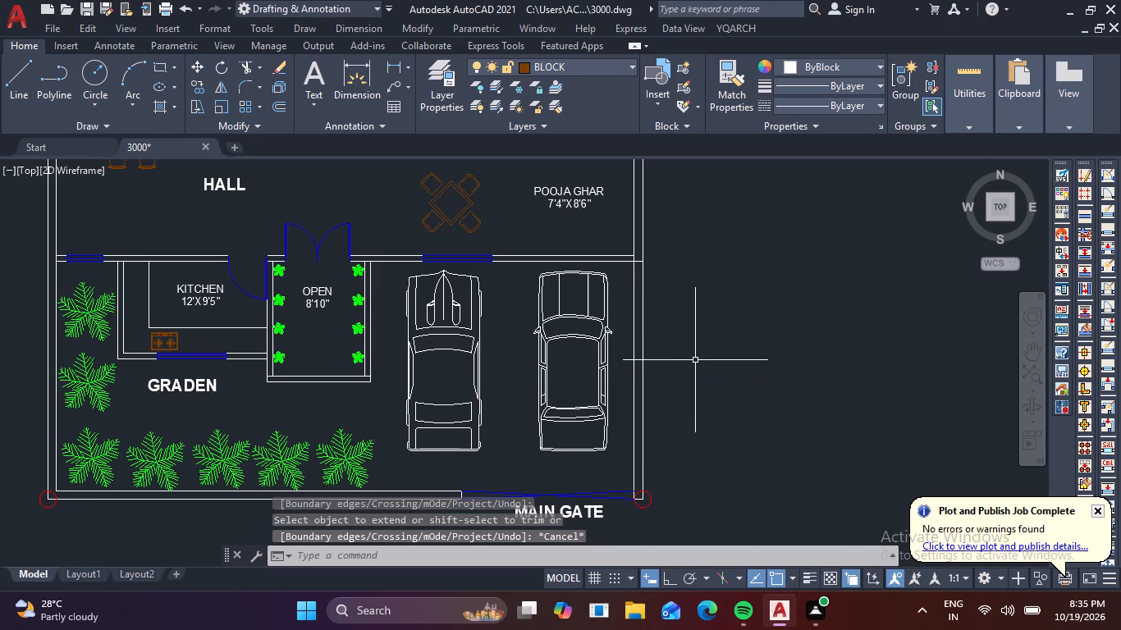
Hatch the outer wall beside the parking and both hall-parking wall segments flanking the window in solid orange 248,153,30.
{"action": "key", "text": "h"}
{"action": "key", "text": "space"}
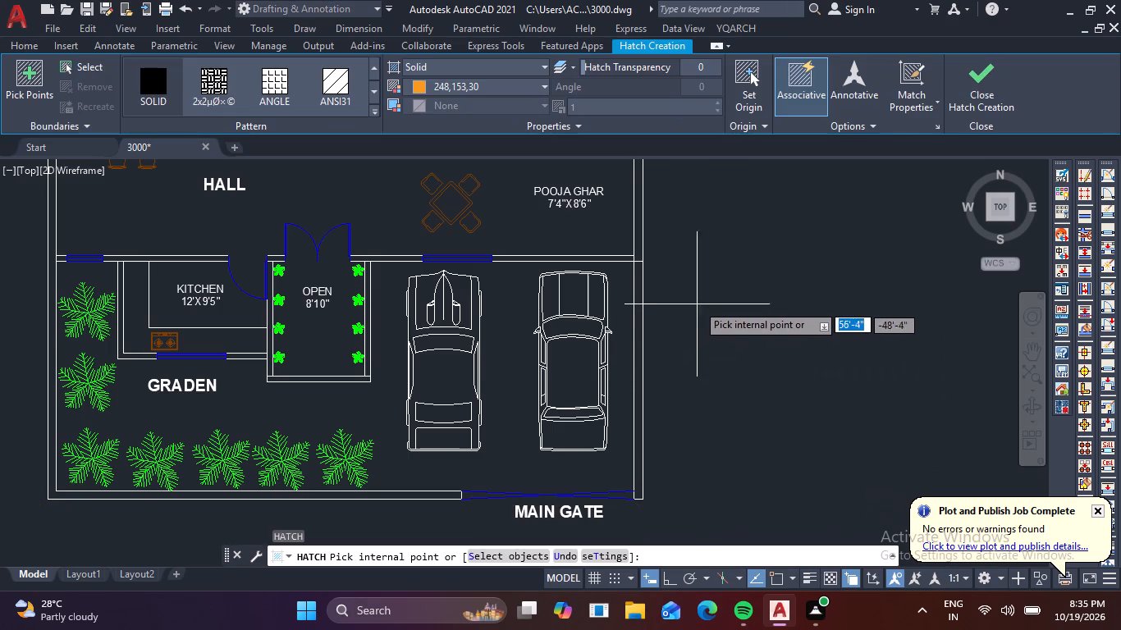
{"action": "left_click", "coordinate": [639, 326]}
{"action": "middle_click_drag", "start_coordinate": [673, 334], "coordinate": [679, 324]}
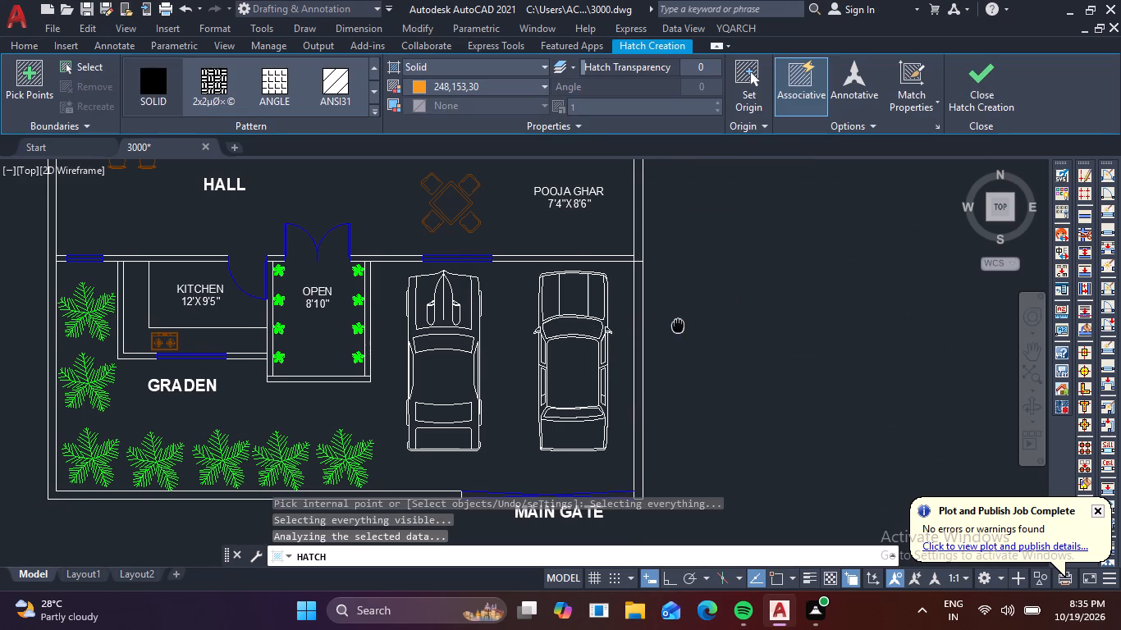
{"action": "middle_click_drag", "start_coordinate": [679, 324], "coordinate": [707, 284]}
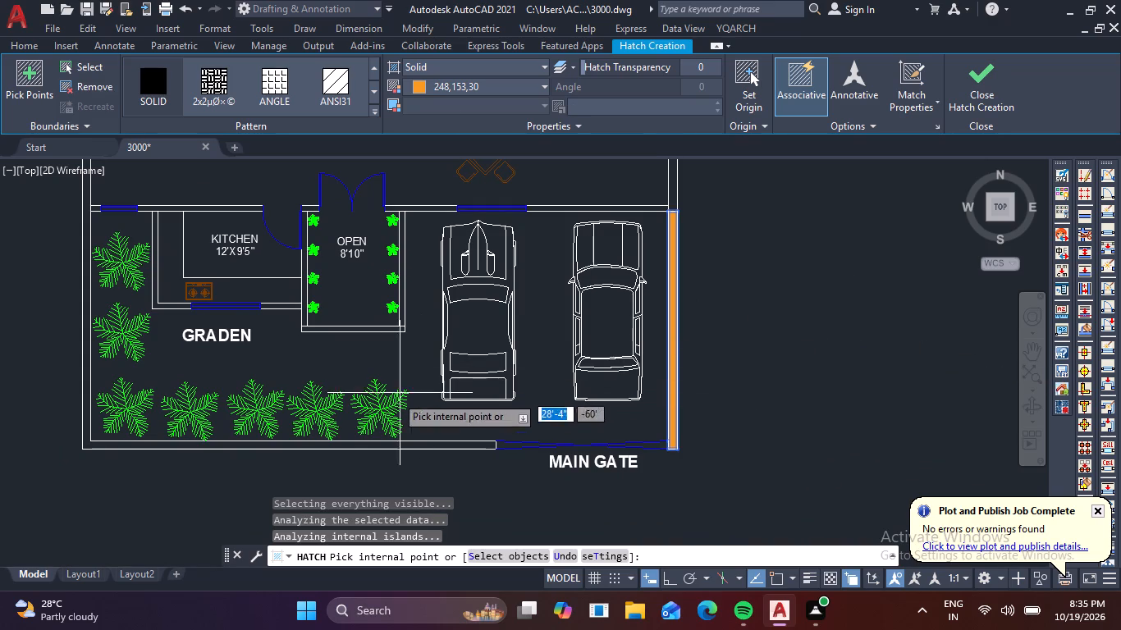
{"action": "middle_click_drag", "start_coordinate": [365, 447], "coordinate": [438, 487]}
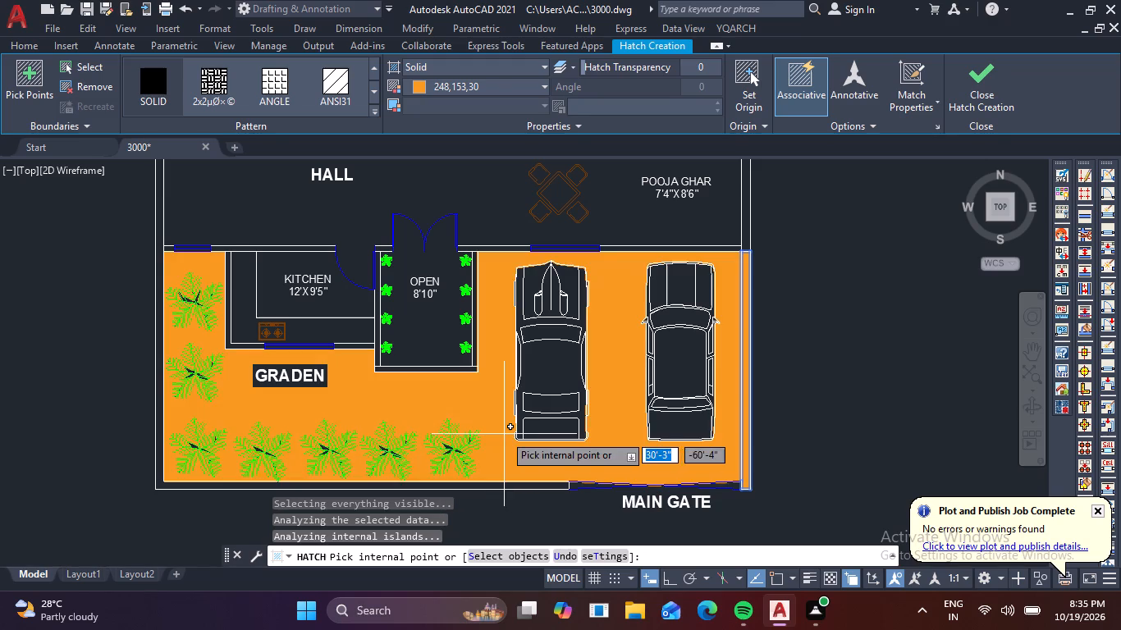
{"action": "scroll", "coordinate": [721, 251], "scroll_direction": "up", "scroll_amount": 2}
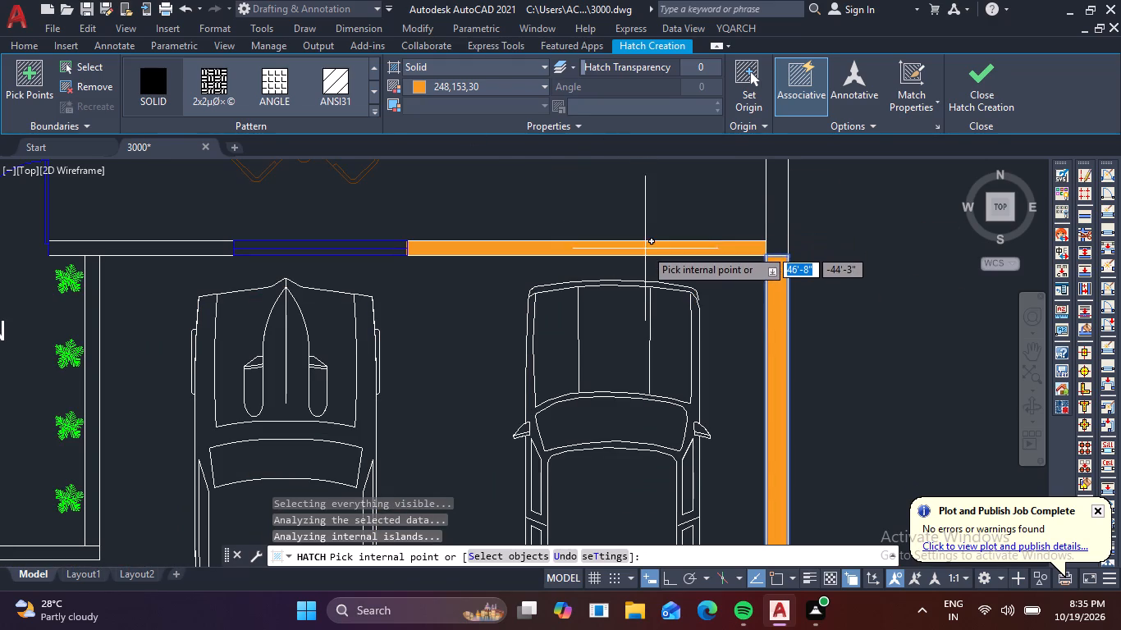
{"action": "left_click", "coordinate": [645, 248]}
{"action": "scroll", "coordinate": [538, 246], "scroll_direction": "down", "scroll_amount": 2}
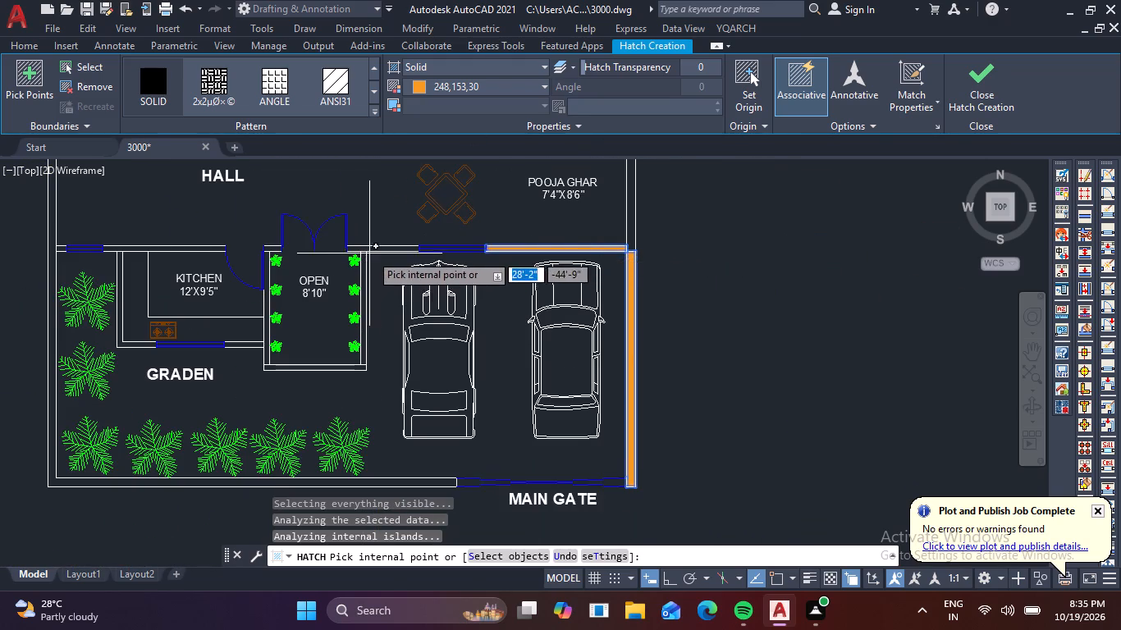
{"action": "scroll", "coordinate": [372, 252], "scroll_direction": "up", "scroll_amount": 2}
{"action": "left_click", "coordinate": [375, 245]}
Add the three walls enclosing the OPEN area and the short wall between its double door and the kitchen door to the hatch.
{"action": "scroll", "coordinate": [359, 267], "scroll_direction": "down", "scroll_amount": 1}
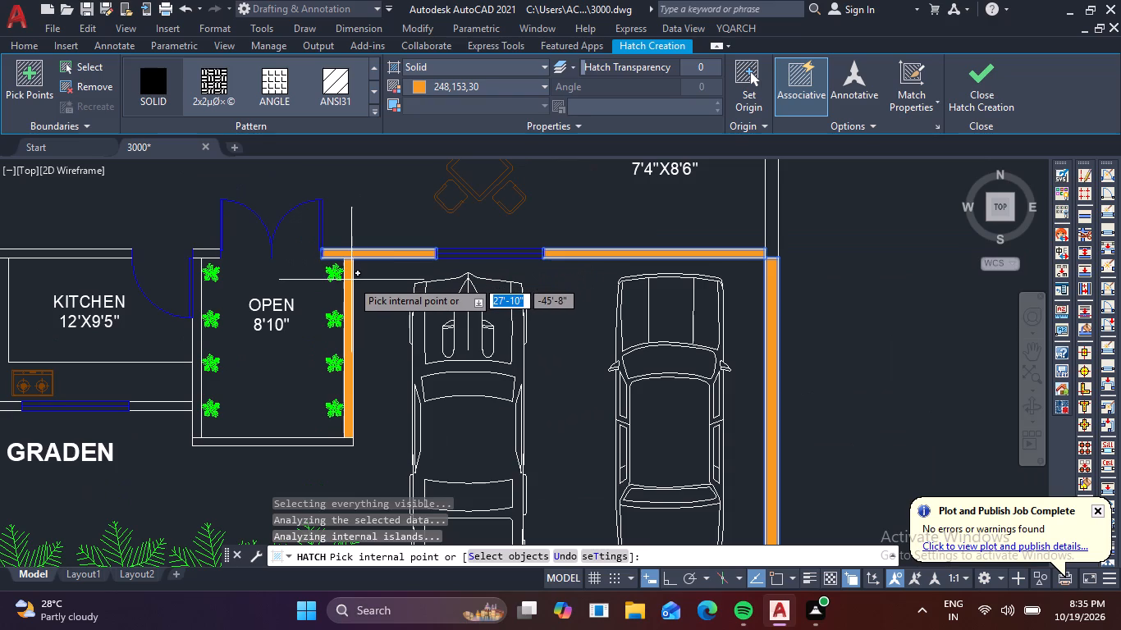
{"action": "left_click", "coordinate": [350, 280]}
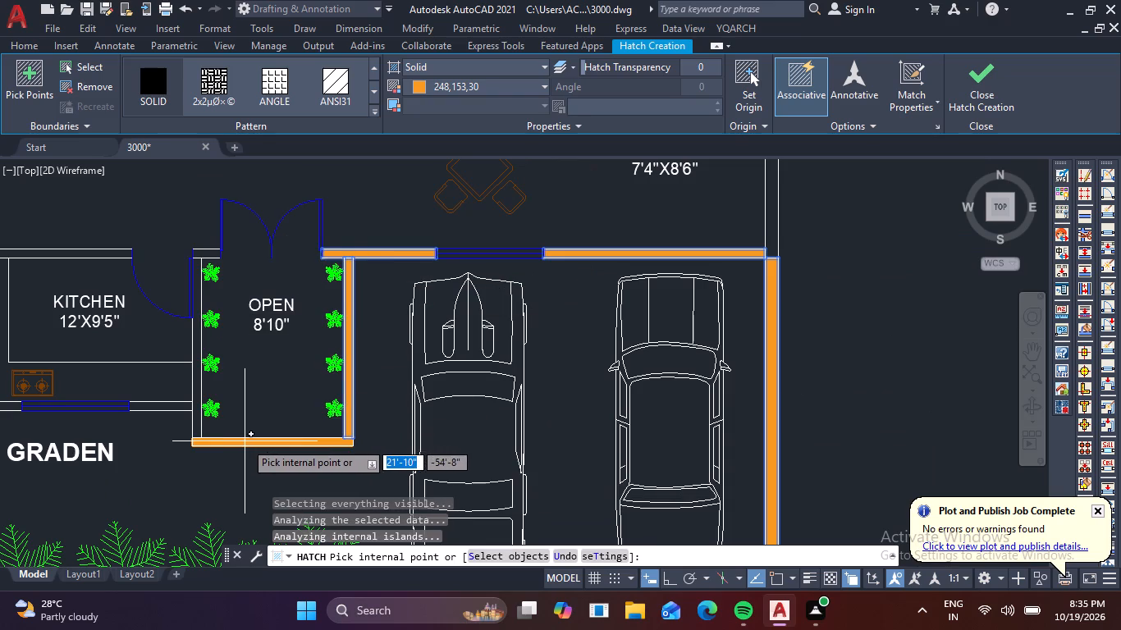
{"action": "left_click", "coordinate": [245, 441]}
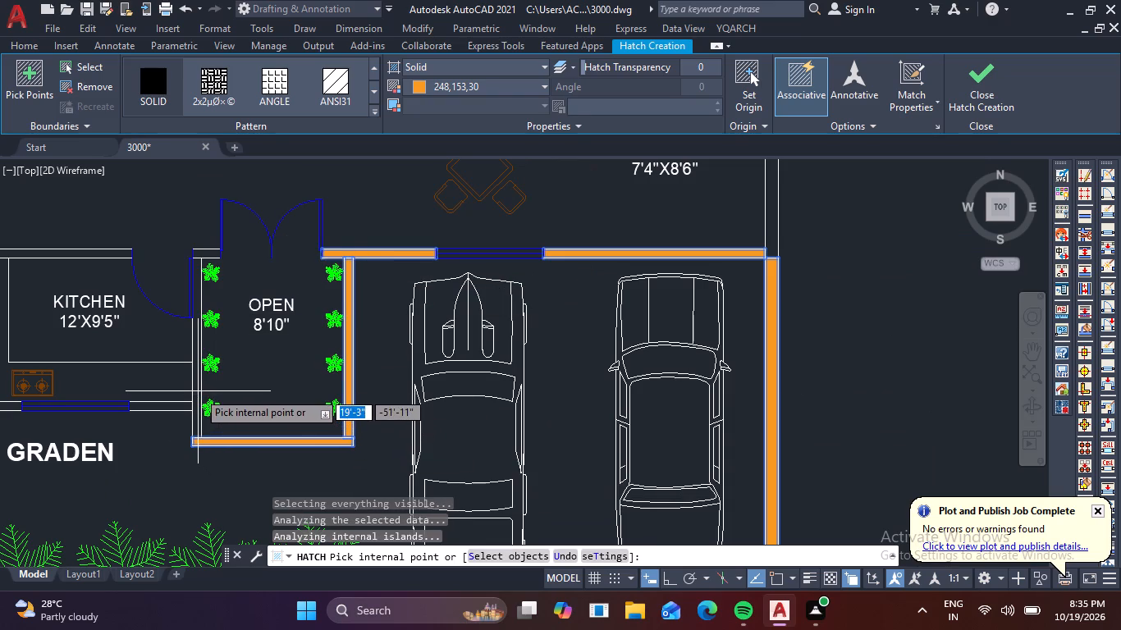
{"action": "left_click", "coordinate": [198, 390]}
{"action": "scroll", "coordinate": [209, 240], "scroll_direction": "up", "scroll_amount": 2}
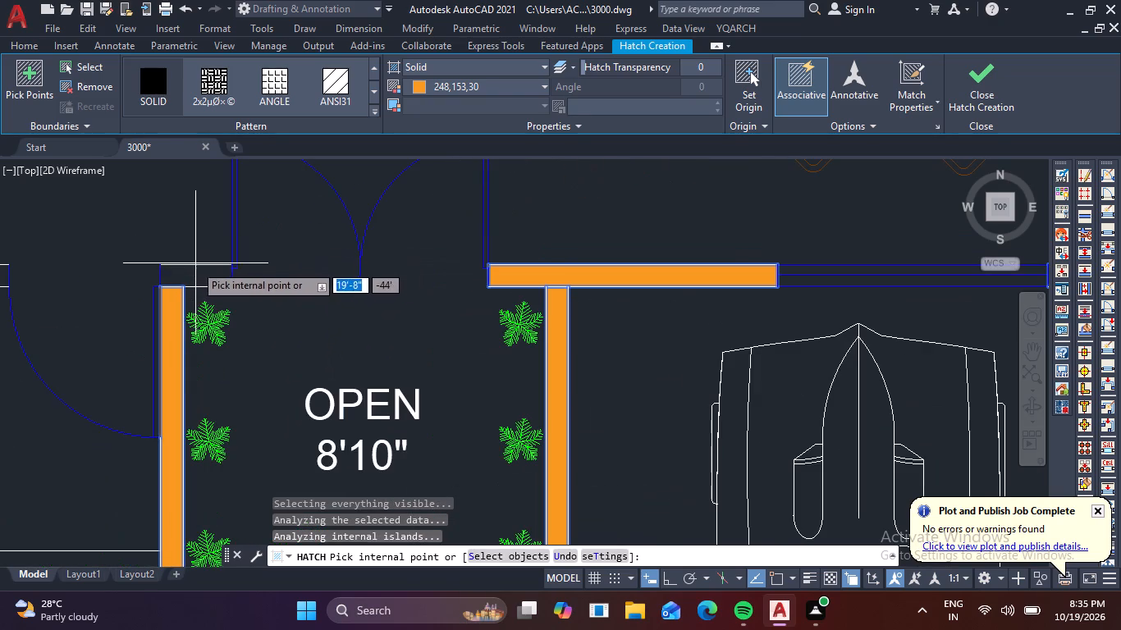
{"action": "left_click", "coordinate": [197, 272]}
Add the kitchen's outer walls, the kitchen-hall wall and the short garden-hall wall segment to the orange hatch, and finish it.
{"action": "scroll", "coordinate": [198, 270], "scroll_direction": "down", "scroll_amount": 3}
{"action": "middle_click_drag", "start_coordinate": [183, 266], "coordinate": [394, 294]}
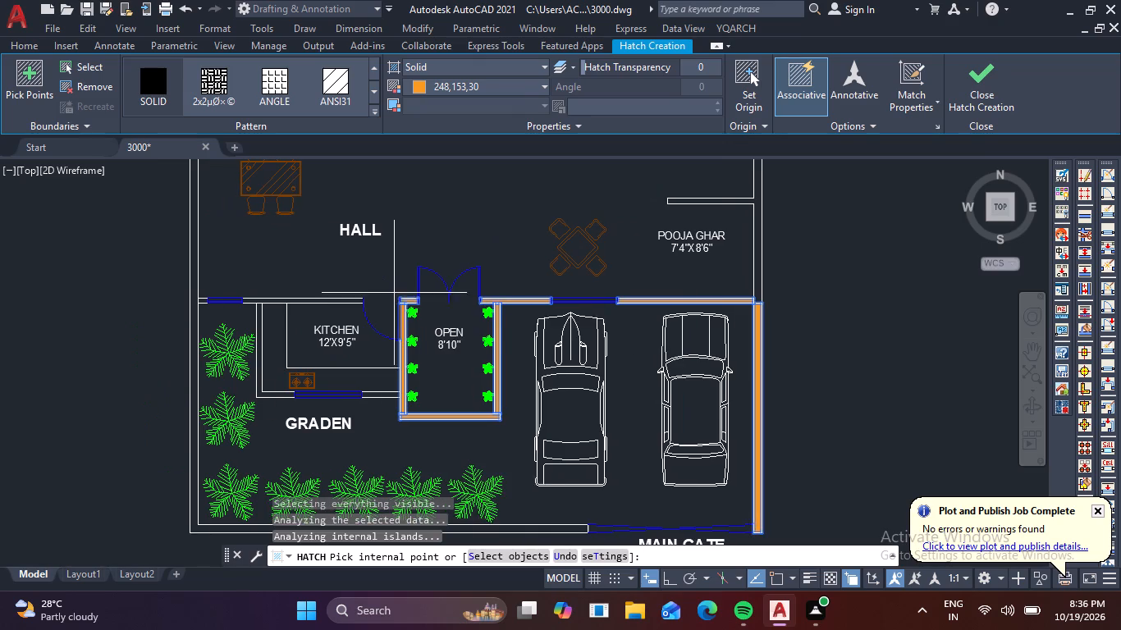
{"action": "scroll", "coordinate": [321, 306], "scroll_direction": "up", "scroll_amount": 2}
{"action": "left_click", "coordinate": [331, 296]}
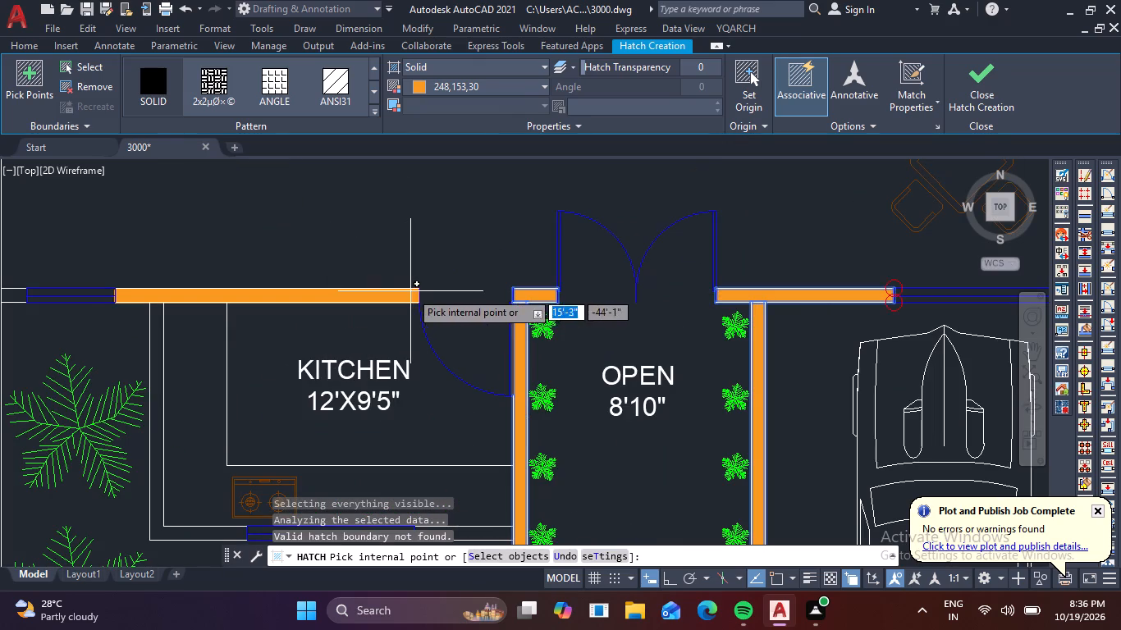
{"action": "middle_click_drag", "start_coordinate": [463, 281], "coordinate": [498, 135]}
{"action": "left_click", "coordinate": [500, 389]}
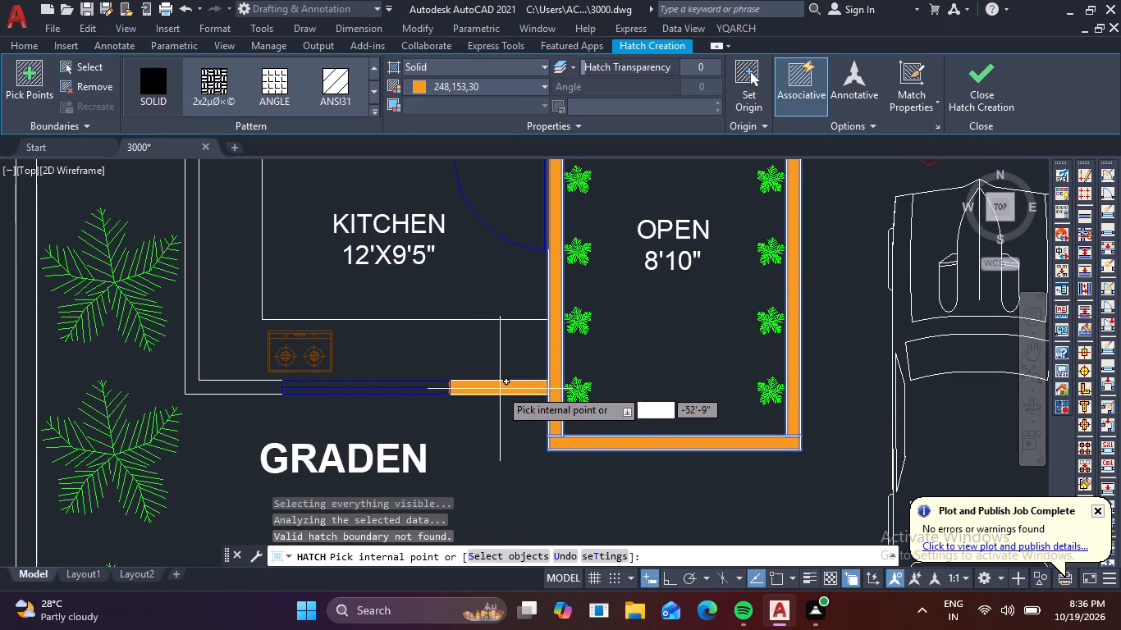
{"action": "middle_click_drag", "start_coordinate": [237, 383], "coordinate": [291, 453]}
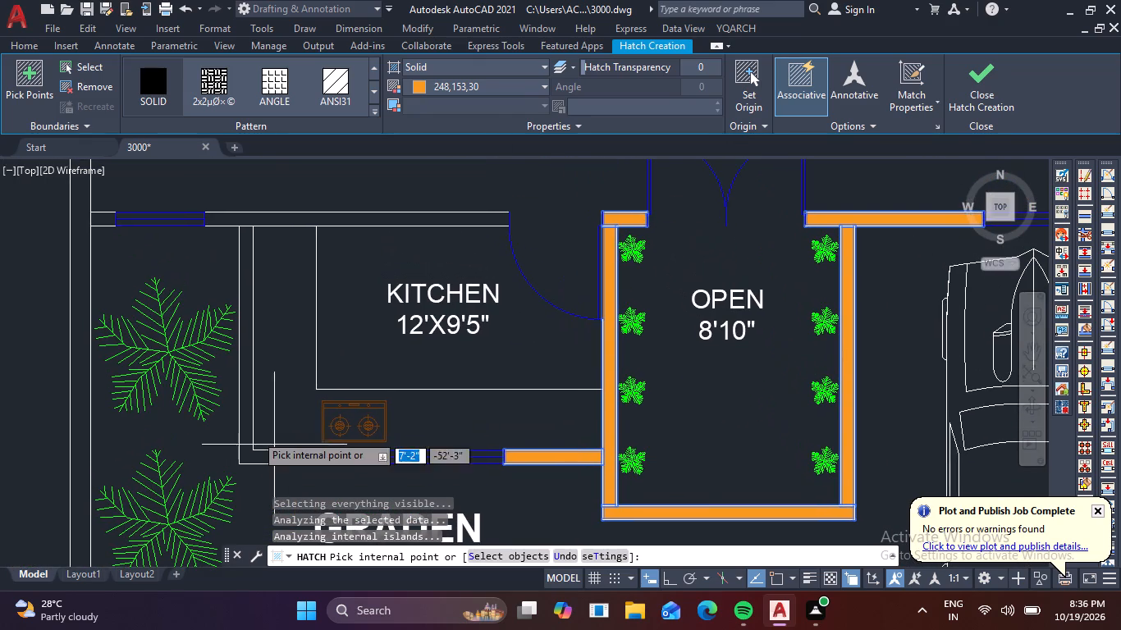
{"action": "left_click", "coordinate": [246, 381]}
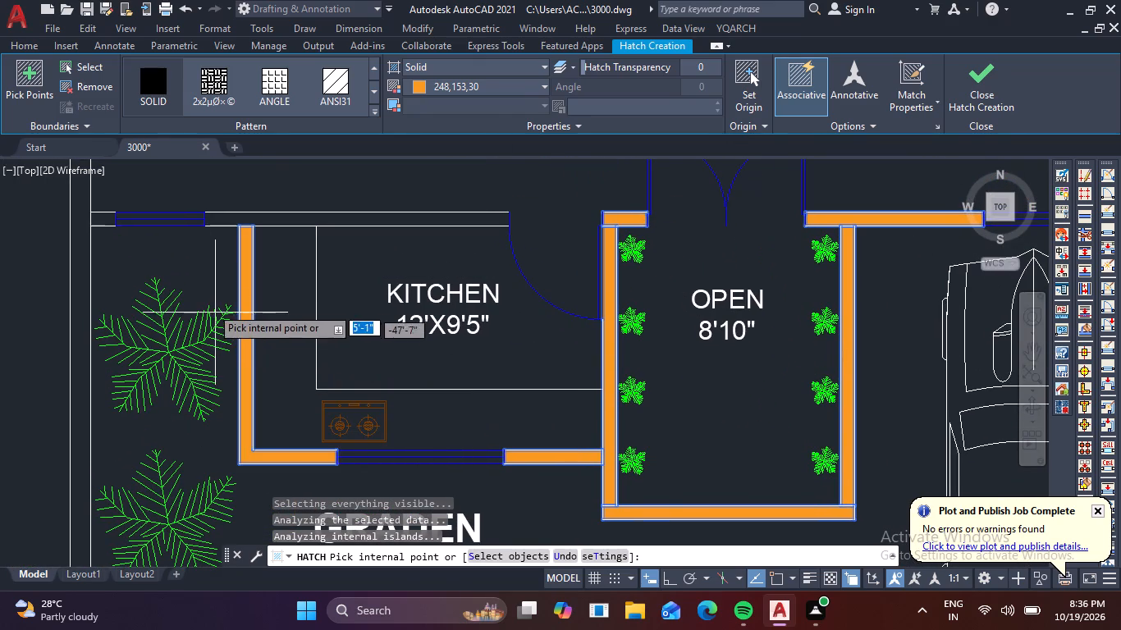
{"action": "middle_click_drag", "start_coordinate": [222, 303], "coordinate": [318, 410]}
{"action": "left_click", "coordinate": [459, 326]}
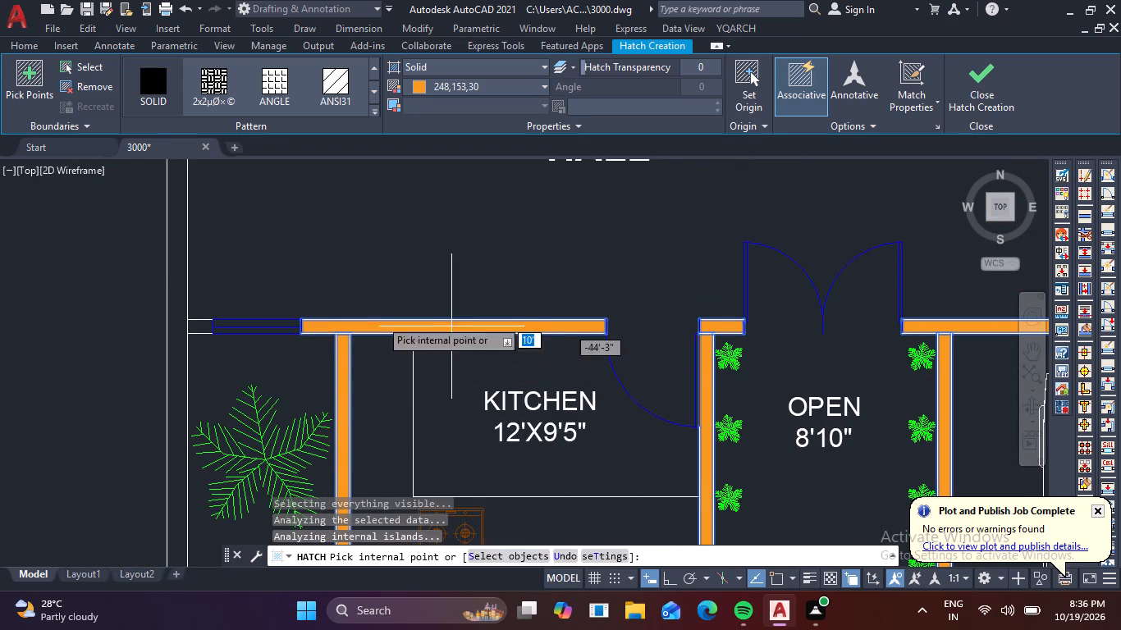
{"action": "left_click", "coordinate": [204, 324]}
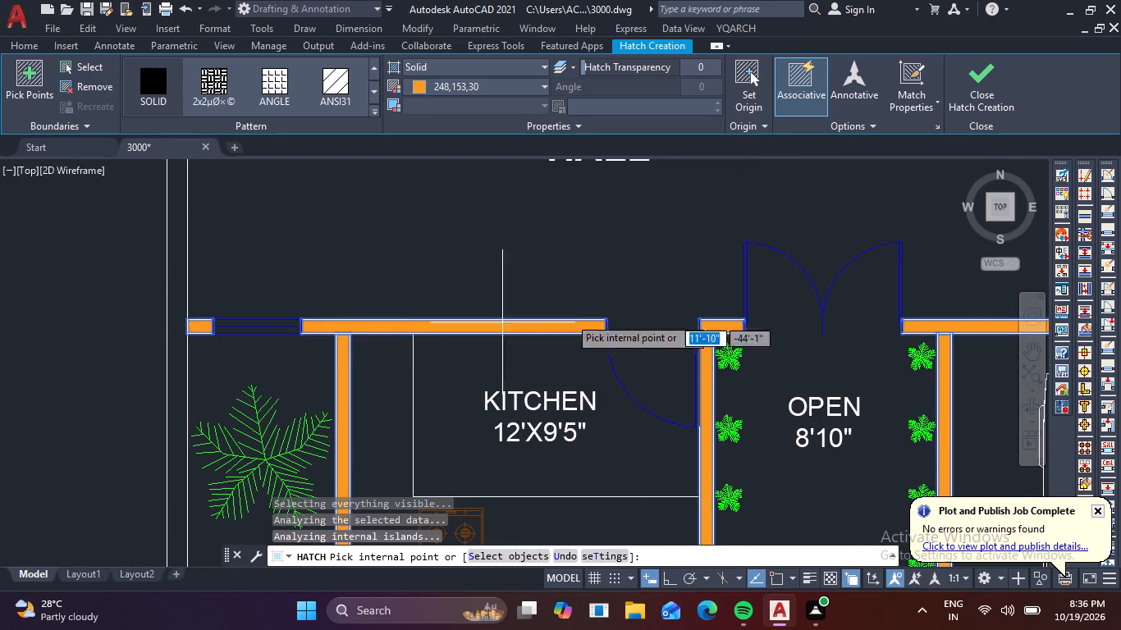
{"action": "left_click", "coordinate": [964, 99]}
Hatch the 16'7"X13'7" bedroom's utility-side and hall-side walls, the wall between both bedrooms, and the upper bedroom's door-window wall piece in solid orange.
{"action": "scroll", "coordinate": [913, 190], "scroll_direction": "down", "scroll_amount": 2}
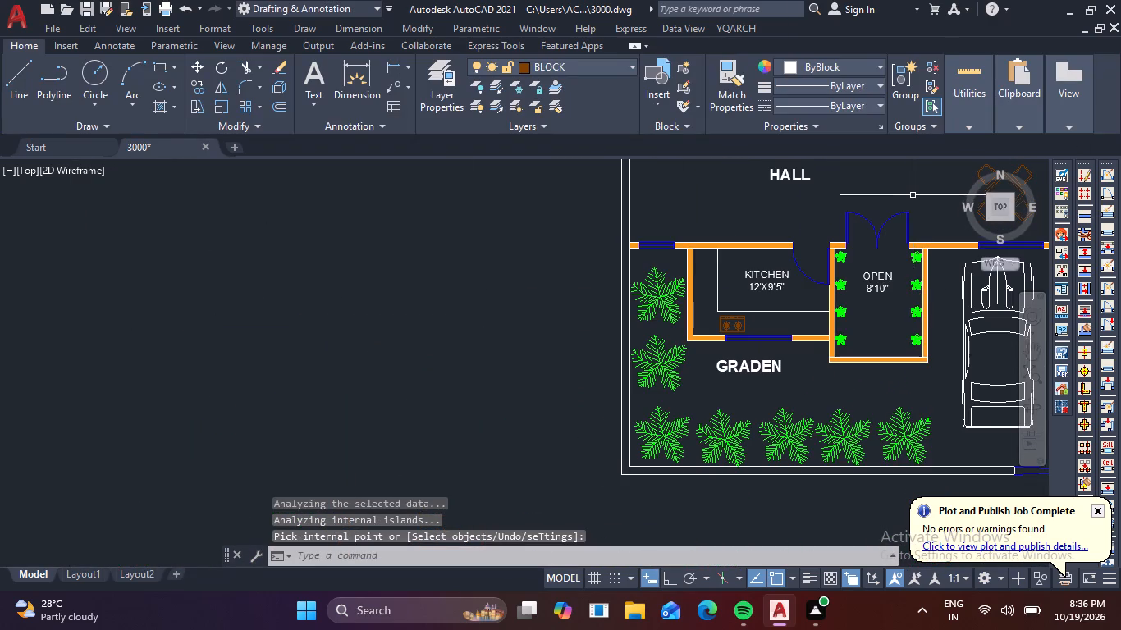
{"action": "middle_click_drag", "start_coordinate": [867, 211], "coordinate": [701, 196]}
{"action": "key", "text": "h"}
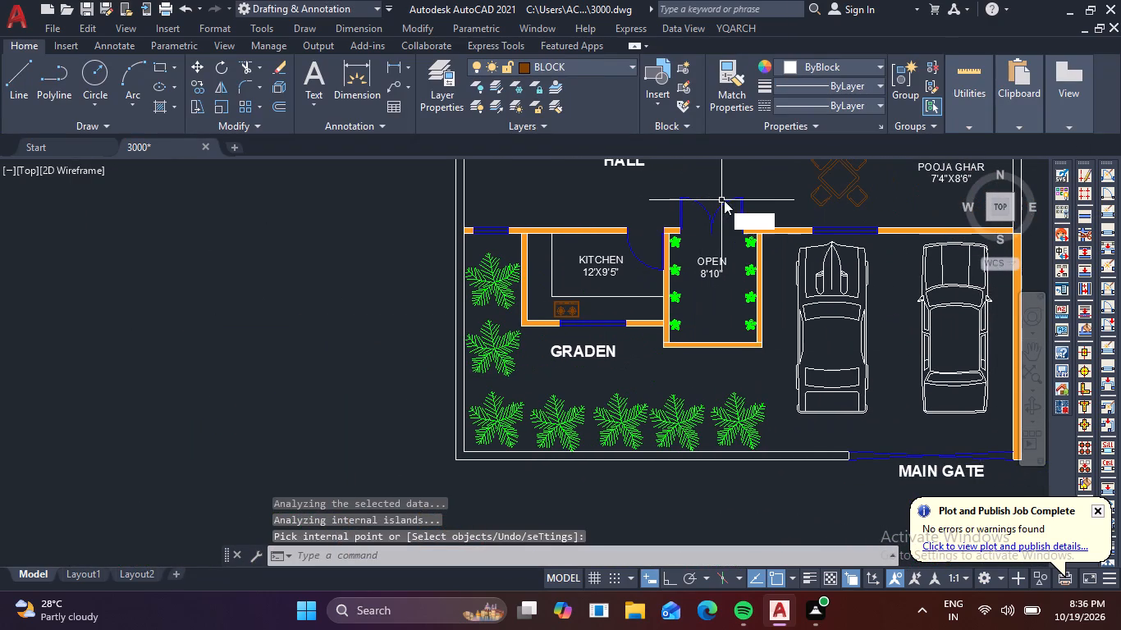
{"action": "key", "text": "space"}
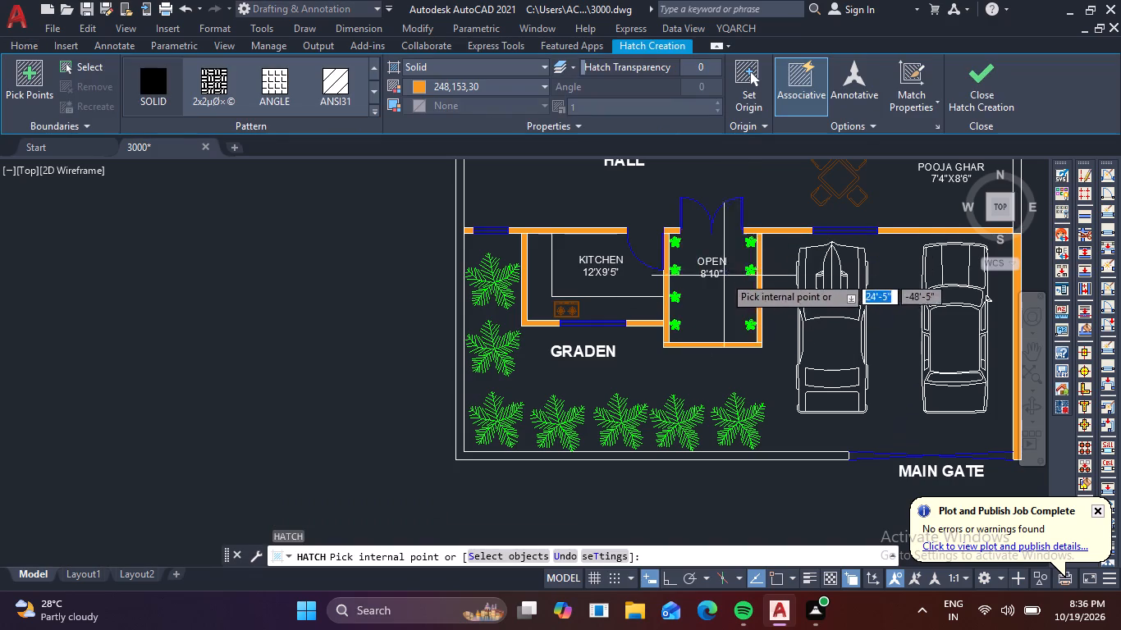
{"action": "scroll", "coordinate": [762, 204], "scroll_direction": "down", "scroll_amount": 1}
{"action": "middle_click_drag", "start_coordinate": [737, 222], "coordinate": [595, 410]}
{"action": "scroll", "coordinate": [771, 283], "scroll_direction": "up", "scroll_amount": 1}
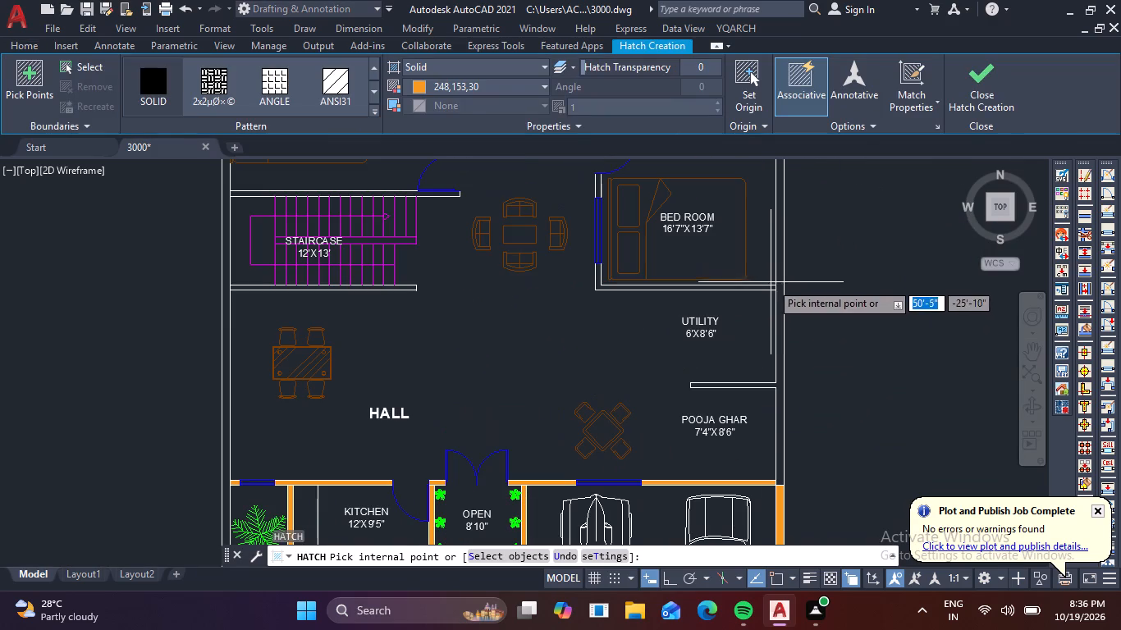
{"action": "scroll", "coordinate": [766, 282], "scroll_direction": "up", "scroll_amount": 2}
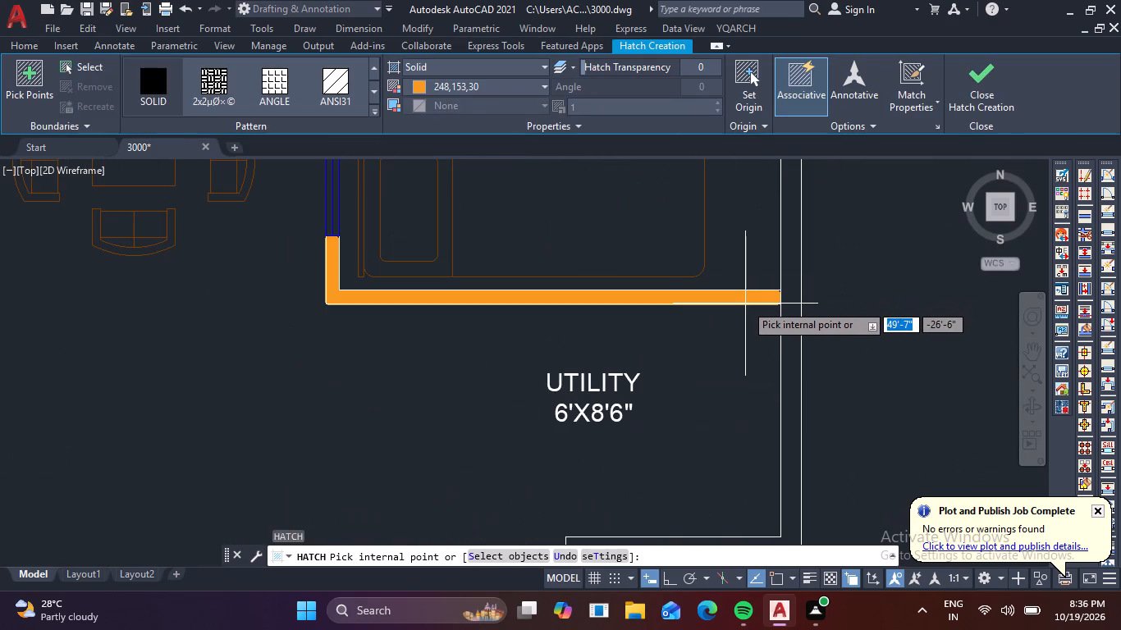
{"action": "left_click", "coordinate": [745, 303]}
{"action": "scroll", "coordinate": [697, 312], "scroll_direction": "down", "scroll_amount": 2}
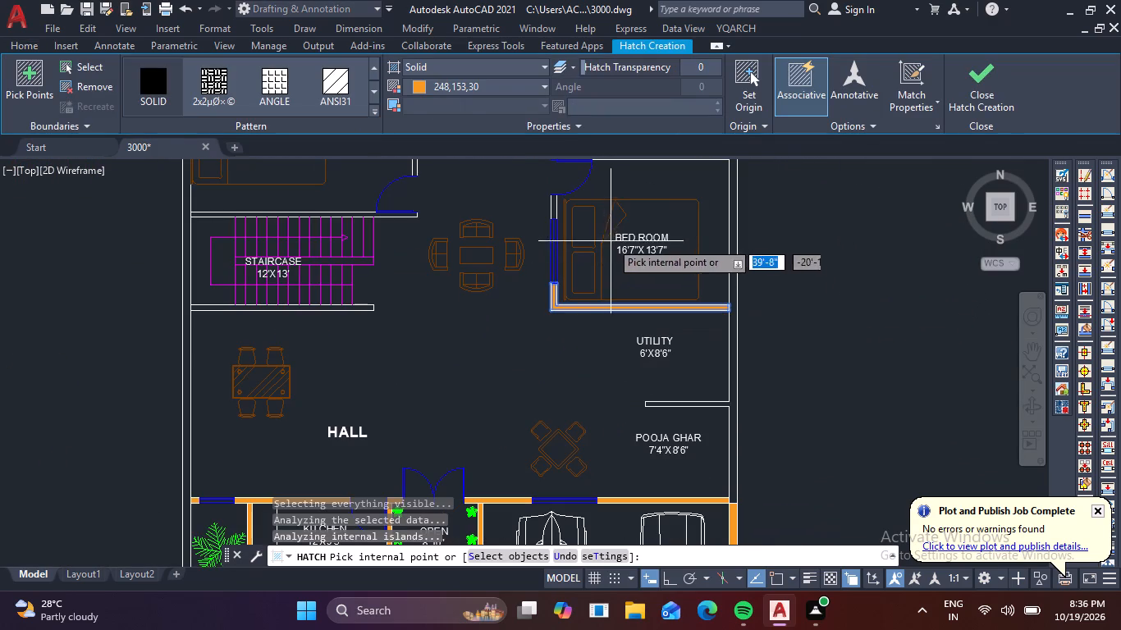
{"action": "scroll", "coordinate": [554, 206], "scroll_direction": "up", "scroll_amount": 1}
{"action": "left_click", "coordinate": [550, 206]}
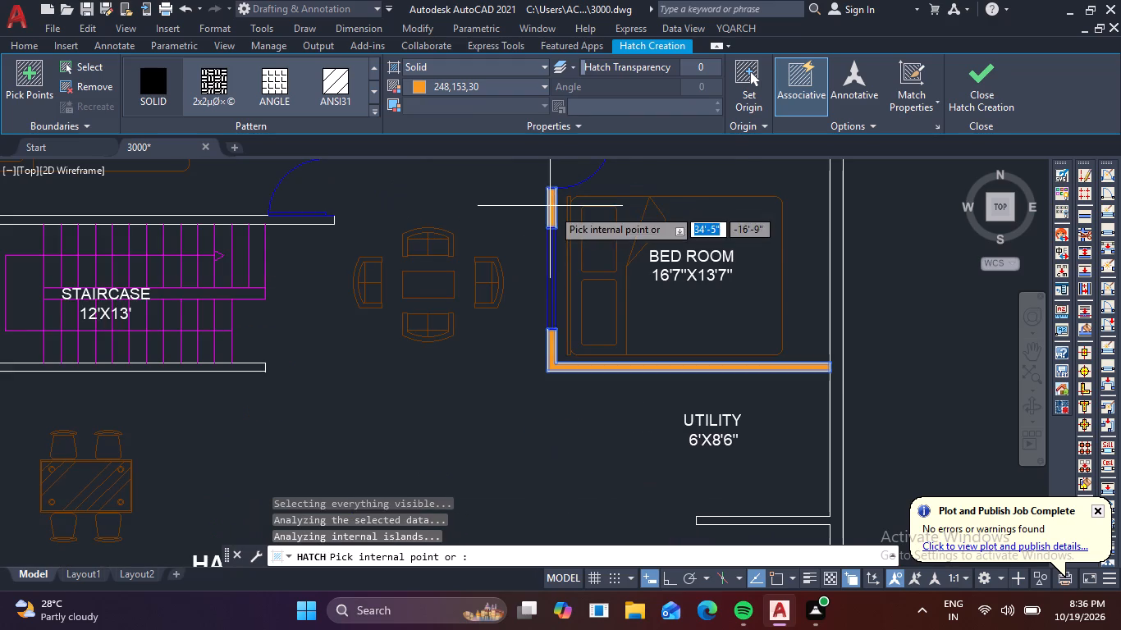
{"action": "middle_click_drag", "start_coordinate": [699, 199], "coordinate": [666, 404]}
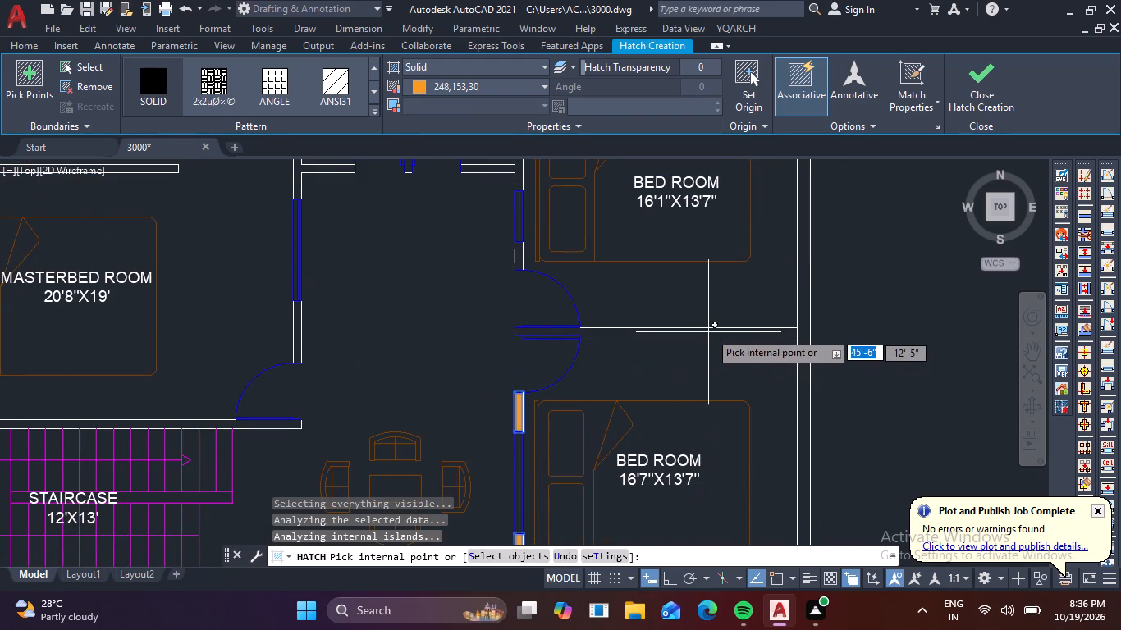
{"action": "left_click", "coordinate": [709, 331]}
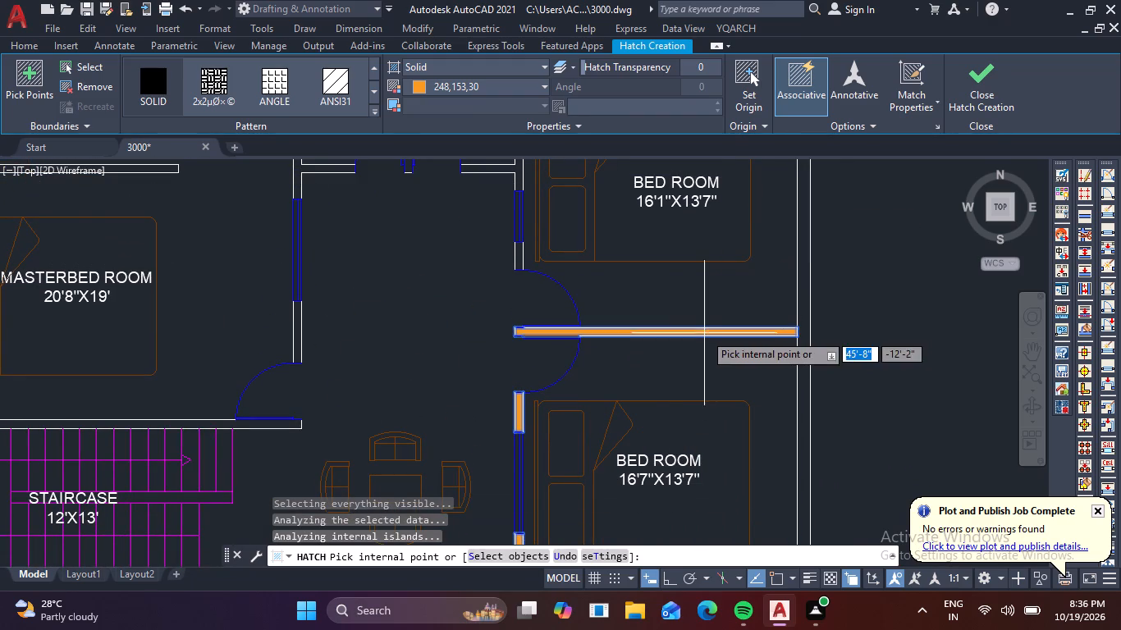
{"action": "left_click", "coordinate": [517, 255]}
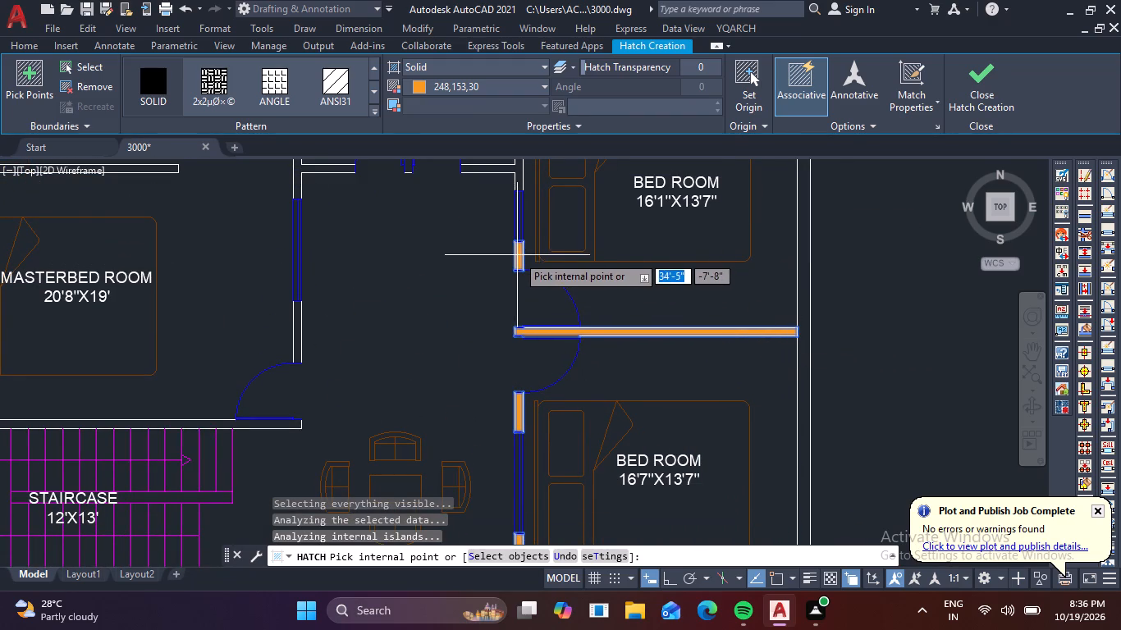
Hatch the master bedroom's door-window wall piece, its wall at the twin toilets, and both staircase walls in solid orange, and finish the hatch.
{"action": "left_click", "coordinate": [297, 329]}
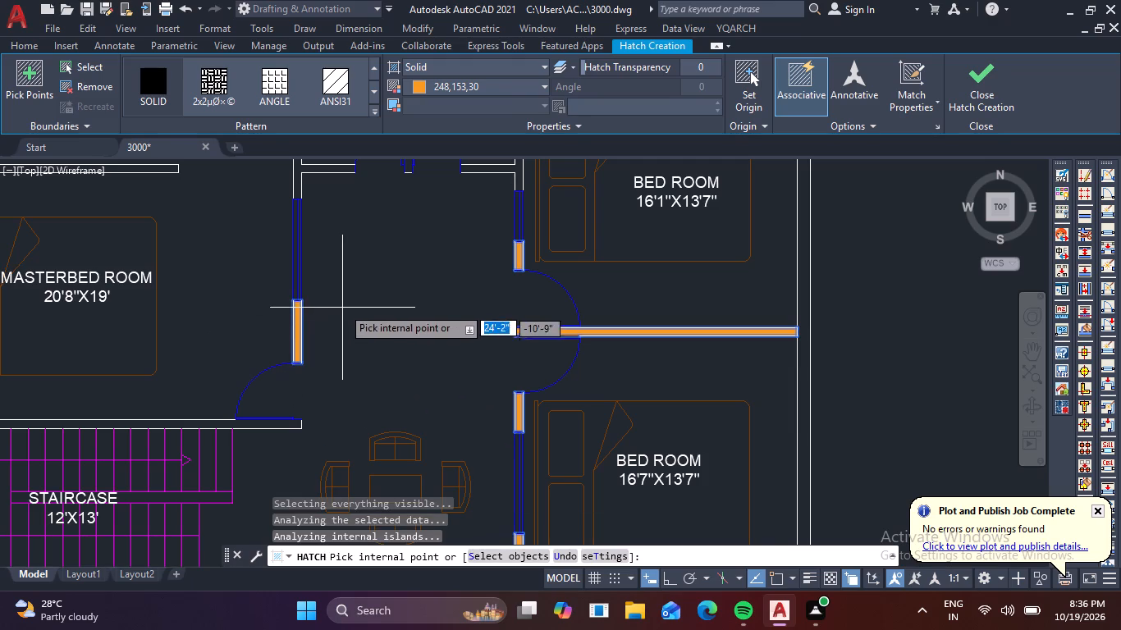
{"action": "middle_click_drag", "start_coordinate": [354, 305], "coordinate": [381, 406]}
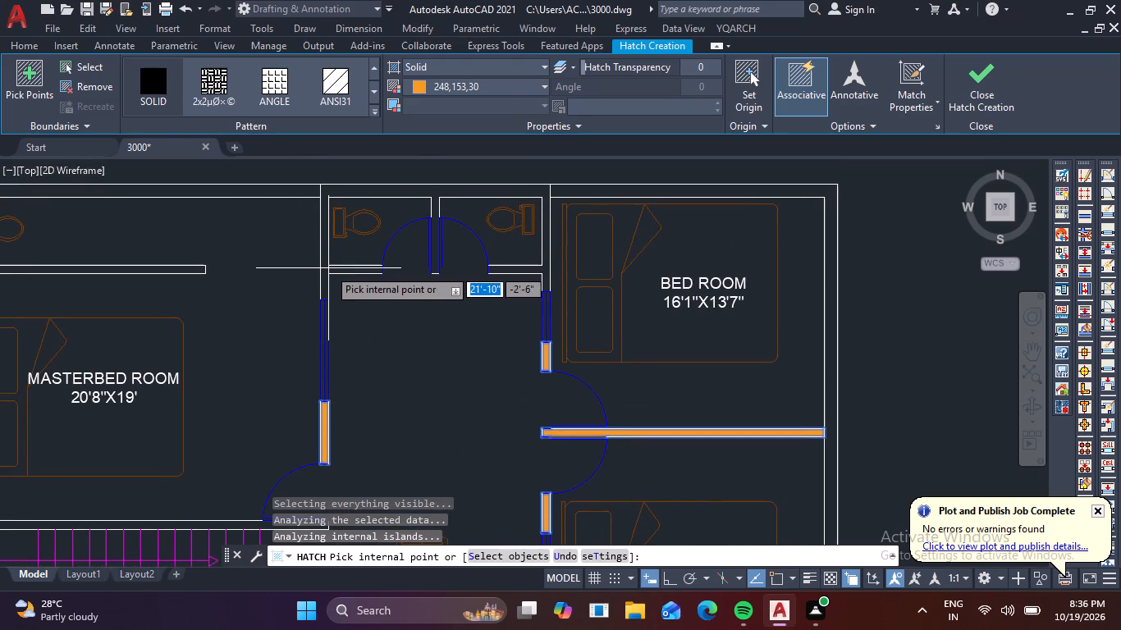
{"action": "left_click", "coordinate": [324, 265]}
{"action": "middle_click_drag", "start_coordinate": [444, 391], "coordinate": [670, 125]}
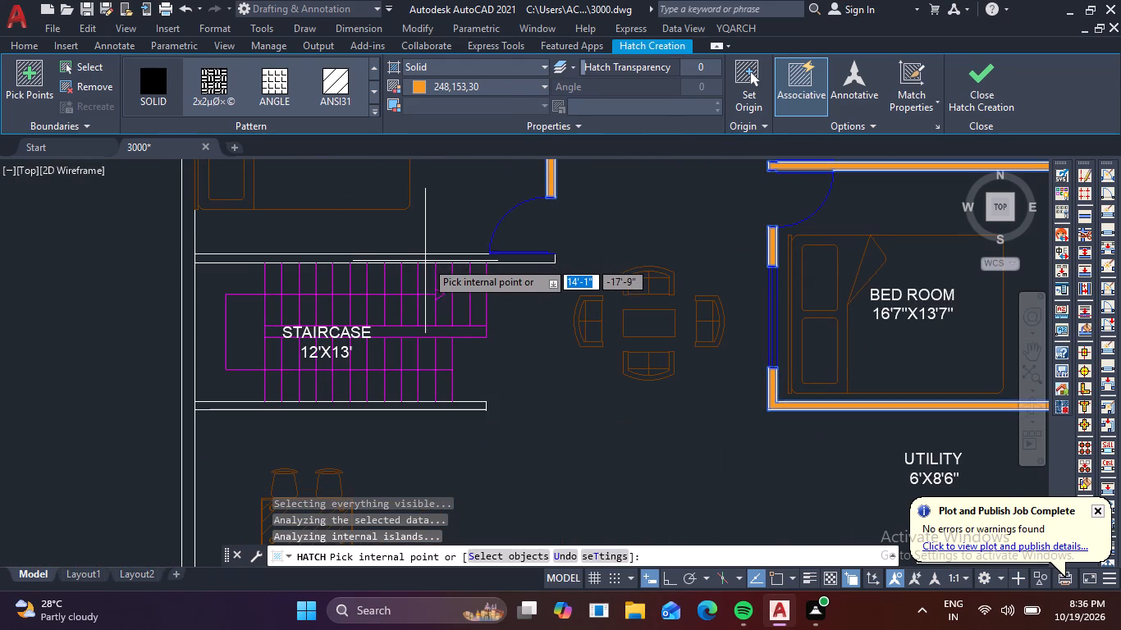
{"action": "left_click", "coordinate": [431, 259]}
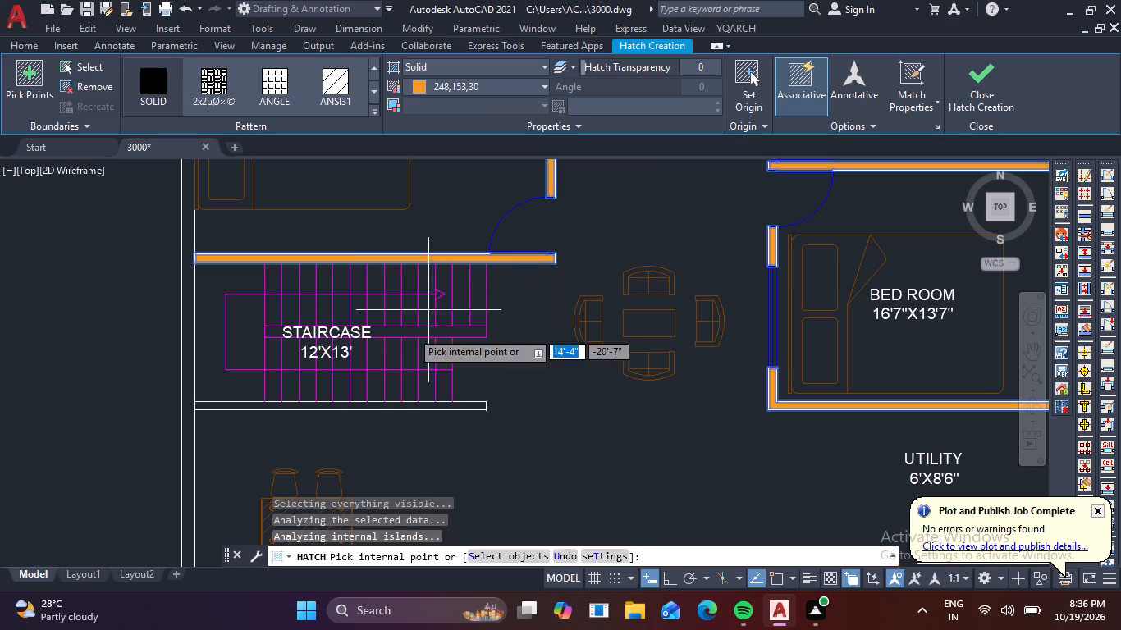
{"action": "left_click", "coordinate": [426, 406]}
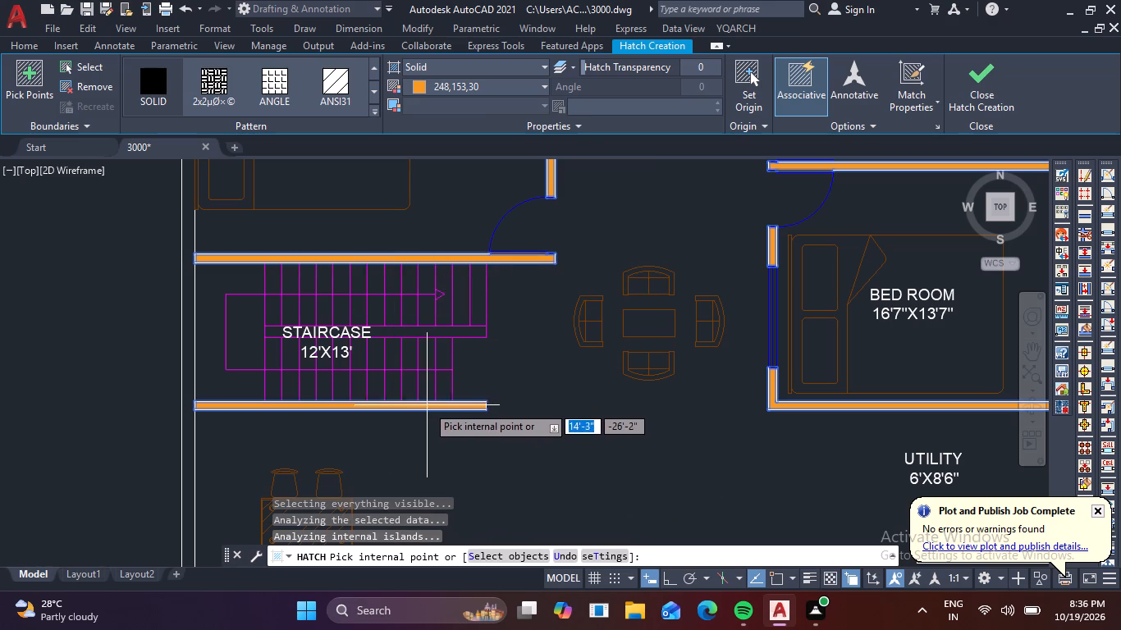
{"action": "left_click", "coordinate": [986, 106]}
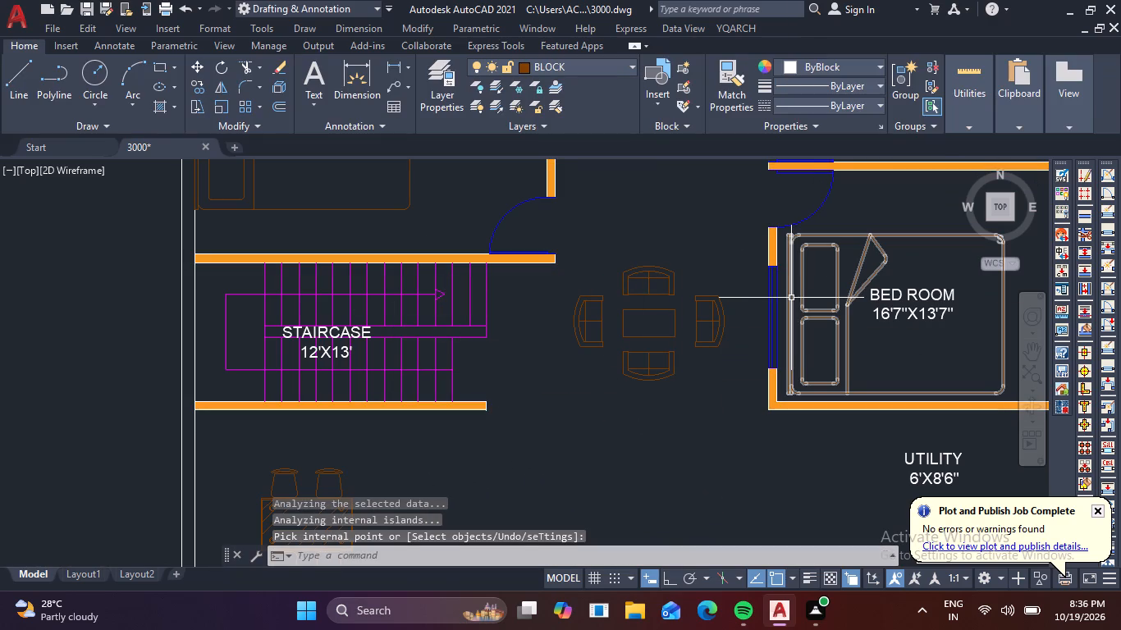
Hatch the outer wall along both bedrooms, utility and pooja ghar, including the utility-pooja partition, in solid orange, and finish the hatch.
{"action": "key", "text": "h"}
{"action": "key", "text": "space"}
{"action": "scroll", "coordinate": [621, 298], "scroll_direction": "down", "scroll_amount": 1}
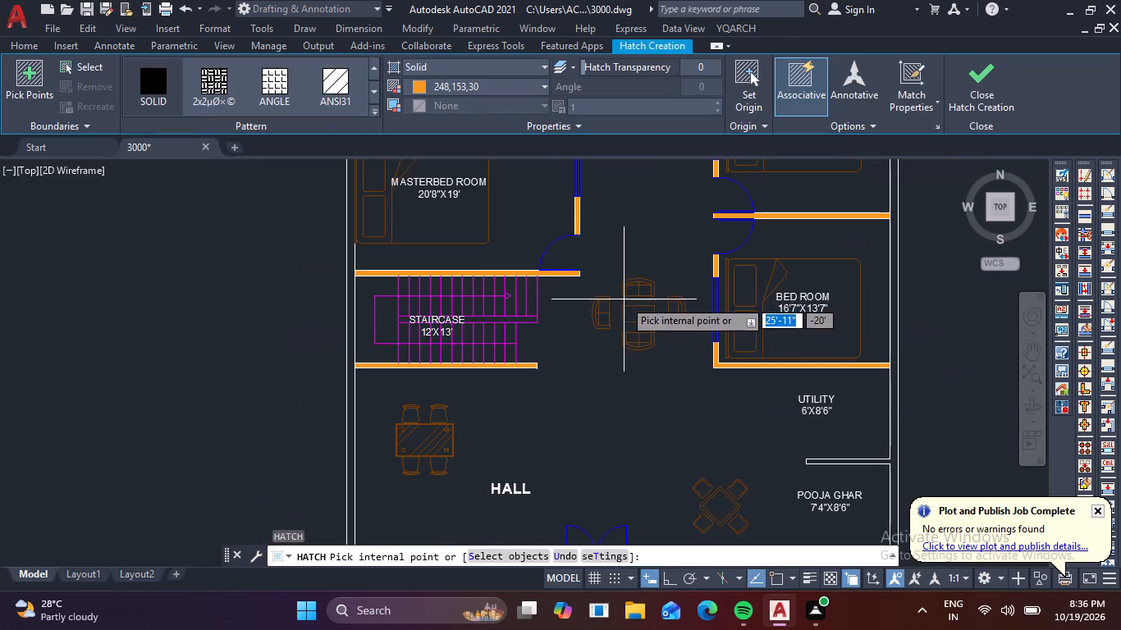
{"action": "scroll", "coordinate": [593, 272], "scroll_direction": "down", "scroll_amount": 1}
{"action": "middle_click_drag", "start_coordinate": [631, 260], "coordinate": [621, 231]}
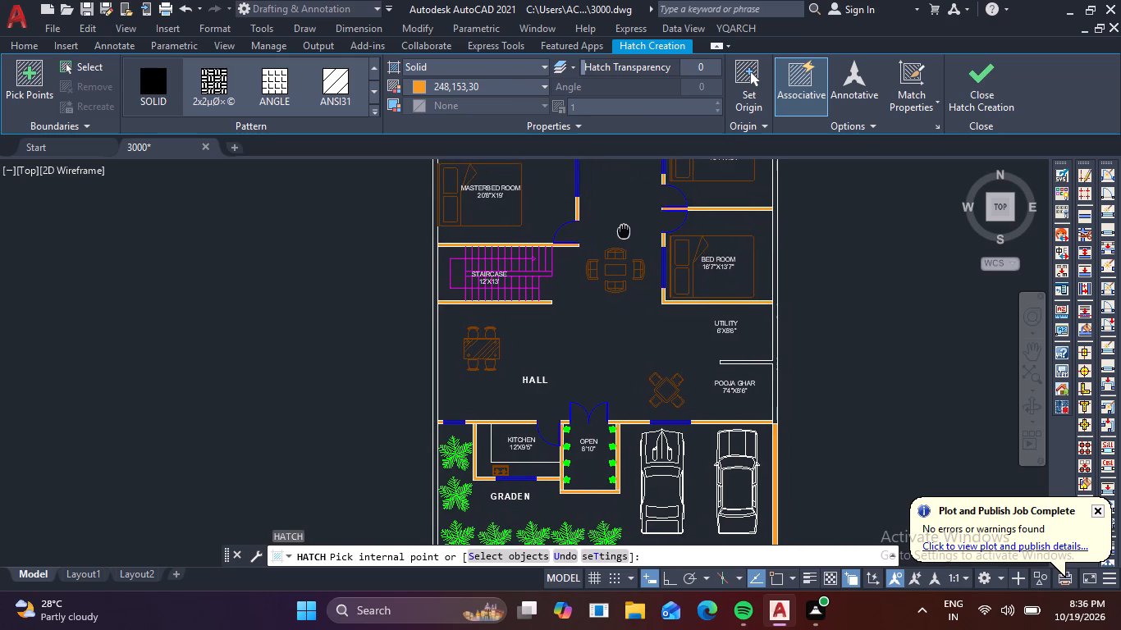
{"action": "middle_click_drag", "start_coordinate": [621, 231], "coordinate": [591, 245]}
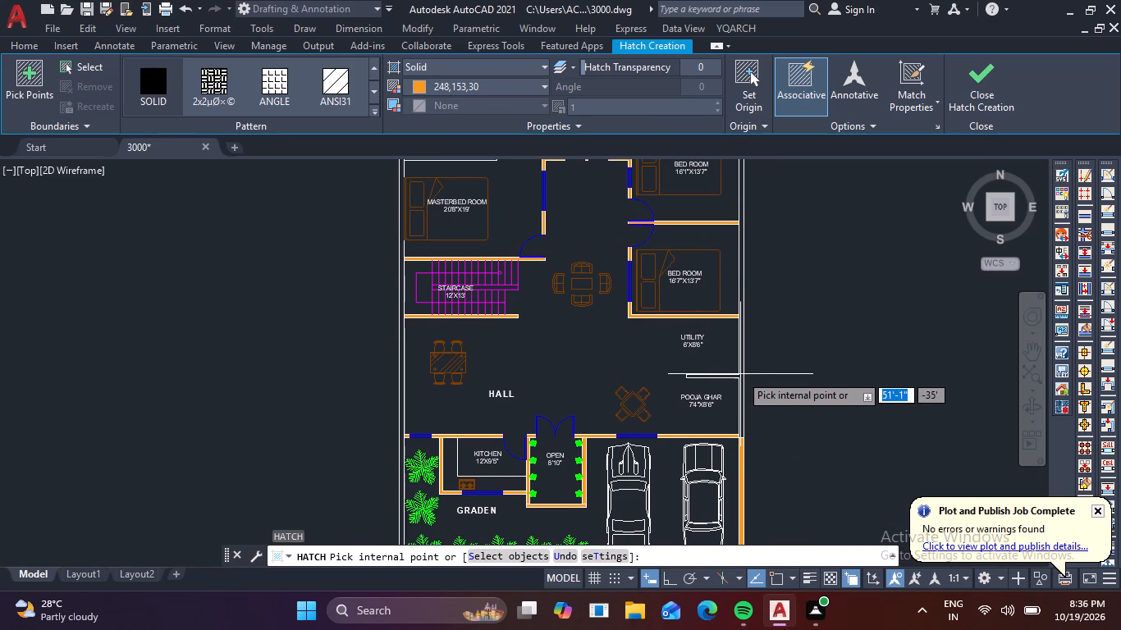
{"action": "scroll", "coordinate": [740, 374], "scroll_direction": "up", "scroll_amount": 1}
{"action": "left_click", "coordinate": [739, 376]}
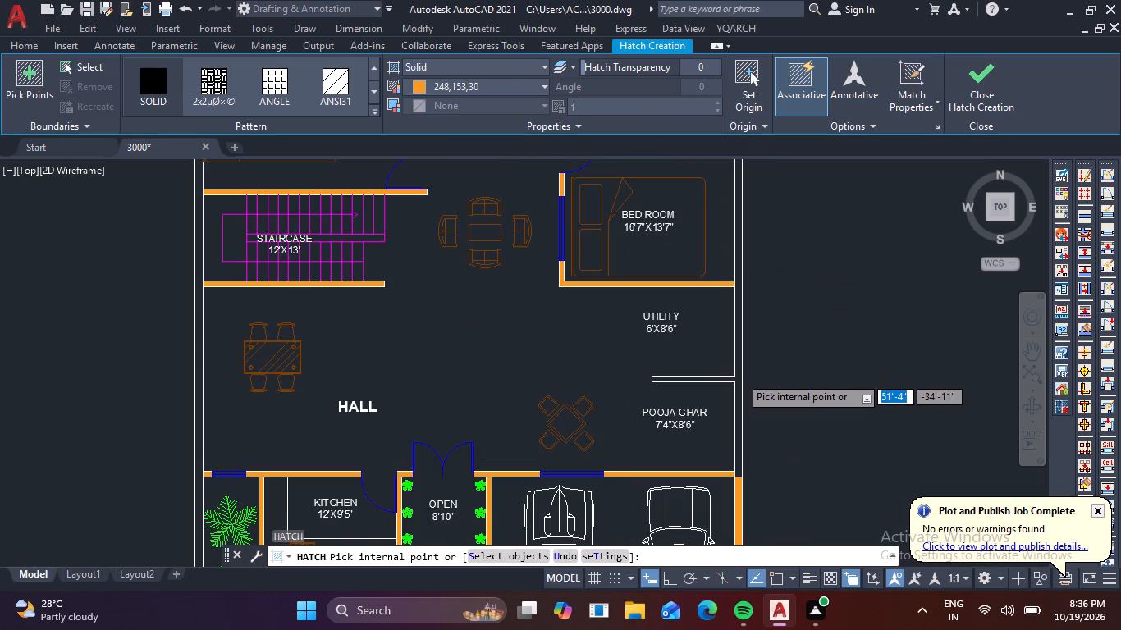
{"action": "scroll", "coordinate": [759, 377], "scroll_direction": "down", "scroll_amount": 2}
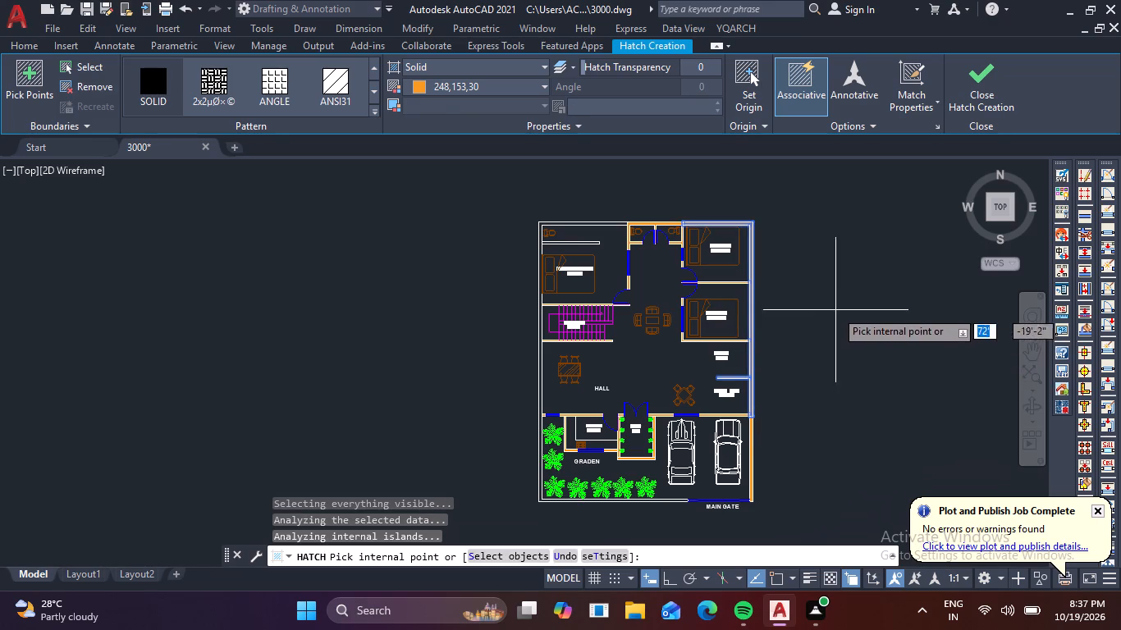
{"action": "left_click", "coordinate": [981, 98]}
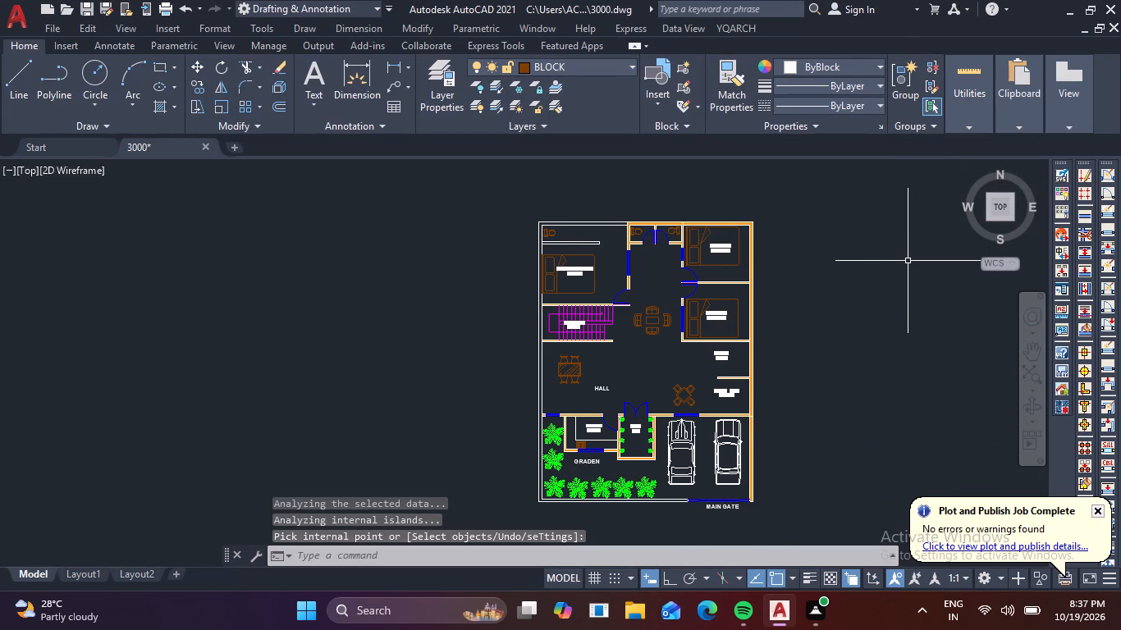
Extend the master toilet partition's lower line and the hall-garden wall's hall-side line to the outer face of the staircase-side outer wall.
{"action": "scroll", "coordinate": [610, 287], "scroll_direction": "up", "scroll_amount": 2}
{"action": "scroll", "coordinate": [631, 294], "scroll_direction": "down", "scroll_amount": 1}
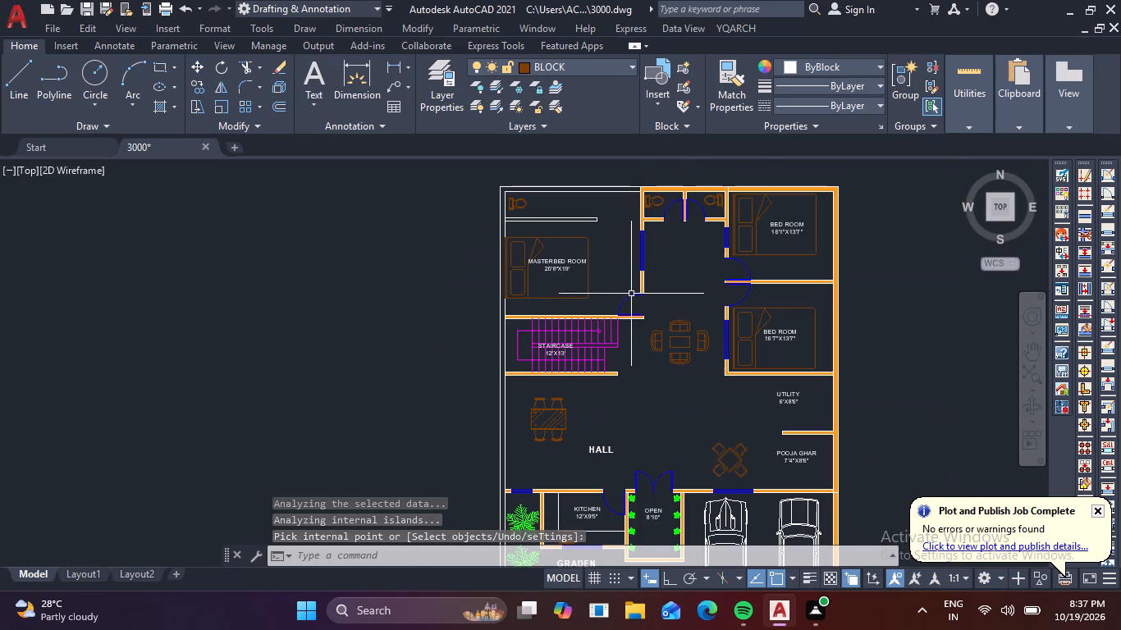
{"action": "key", "text": "Escape"}
{"action": "key", "text": "e"}
{"action": "key", "text": "x"}
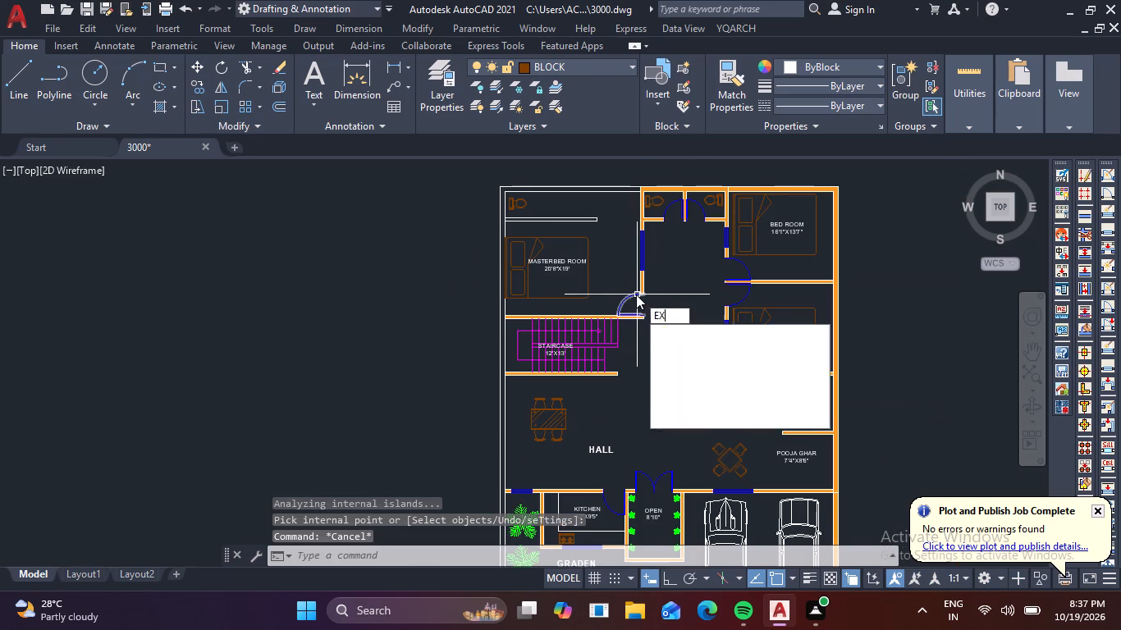
{"action": "key", "text": "space"}
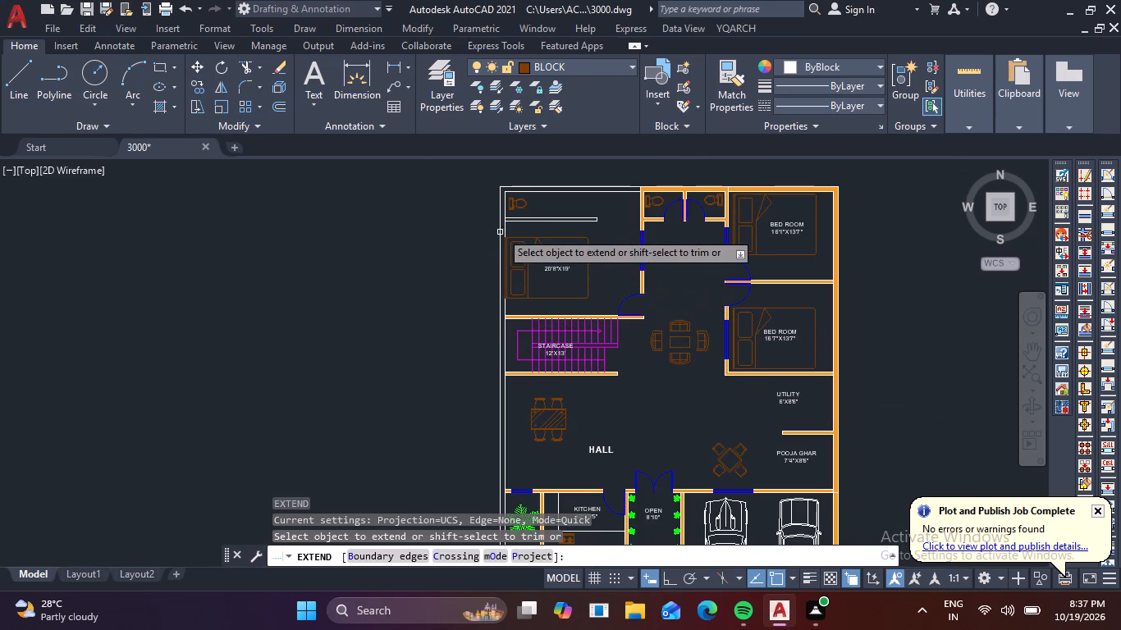
{"action": "scroll", "coordinate": [517, 212], "scroll_direction": "up", "scroll_amount": 1}
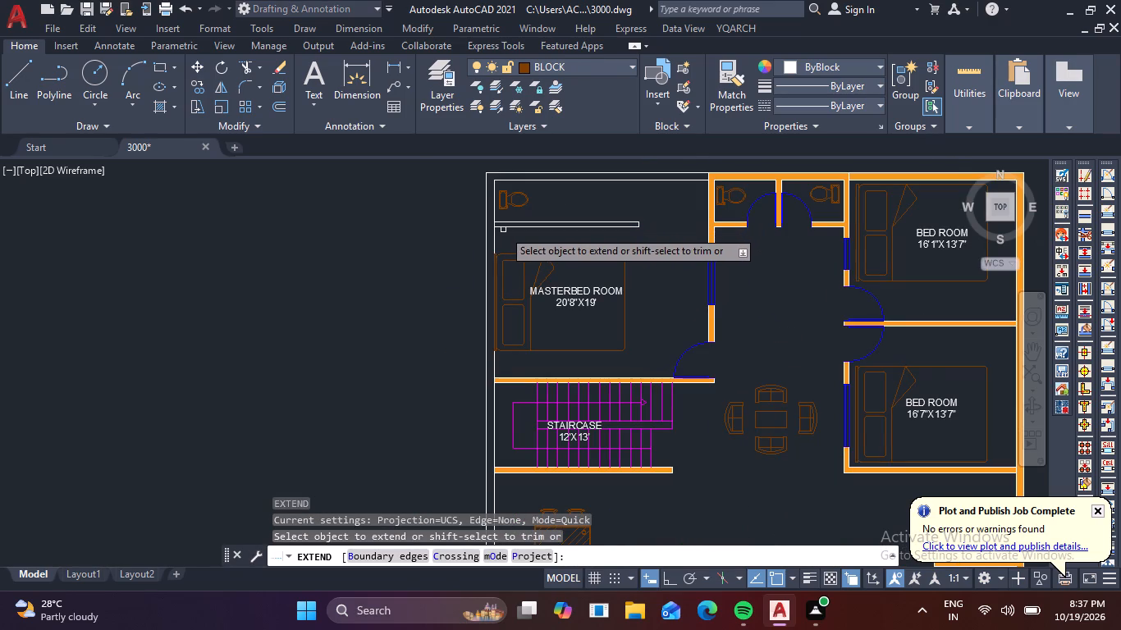
{"action": "left_click", "coordinate": [504, 227]}
{"action": "middle_click_drag", "start_coordinate": [519, 276], "coordinate": [527, 212]}
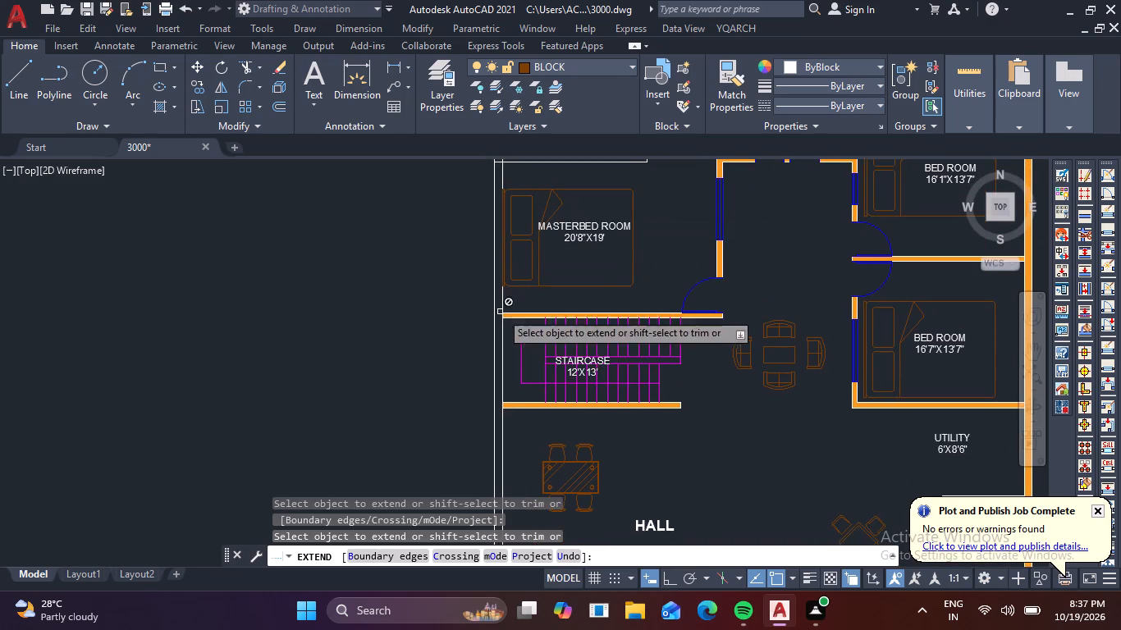
{"action": "middle_click_drag", "start_coordinate": [507, 323], "coordinate": [545, 199]}
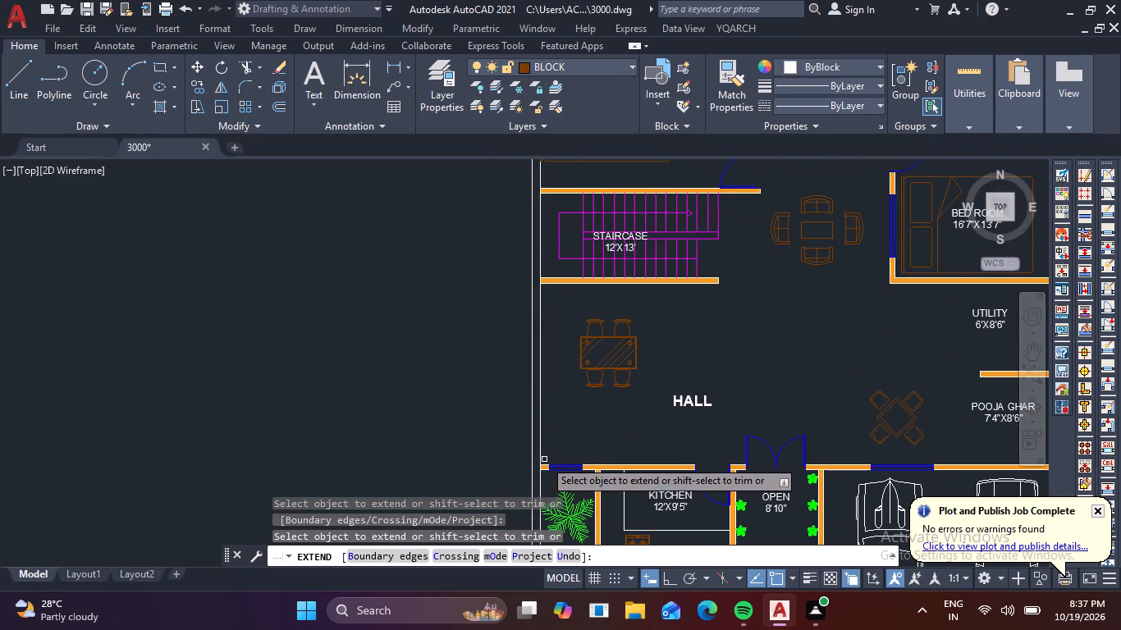
{"action": "left_click", "coordinate": [545, 464]}
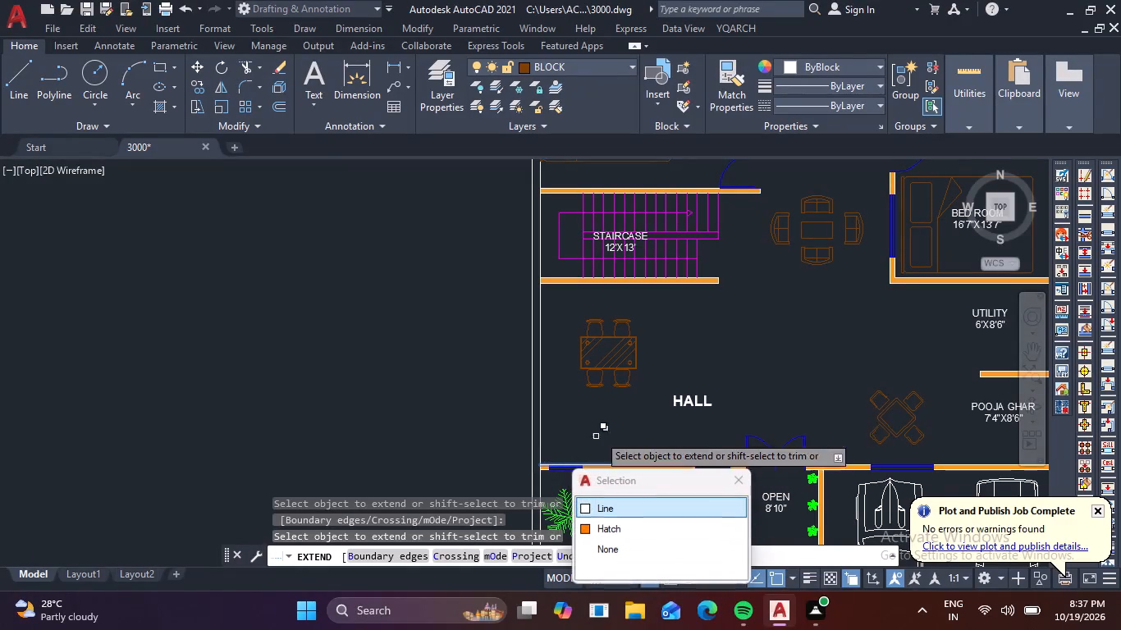
{"action": "left_click", "coordinate": [593, 501]}
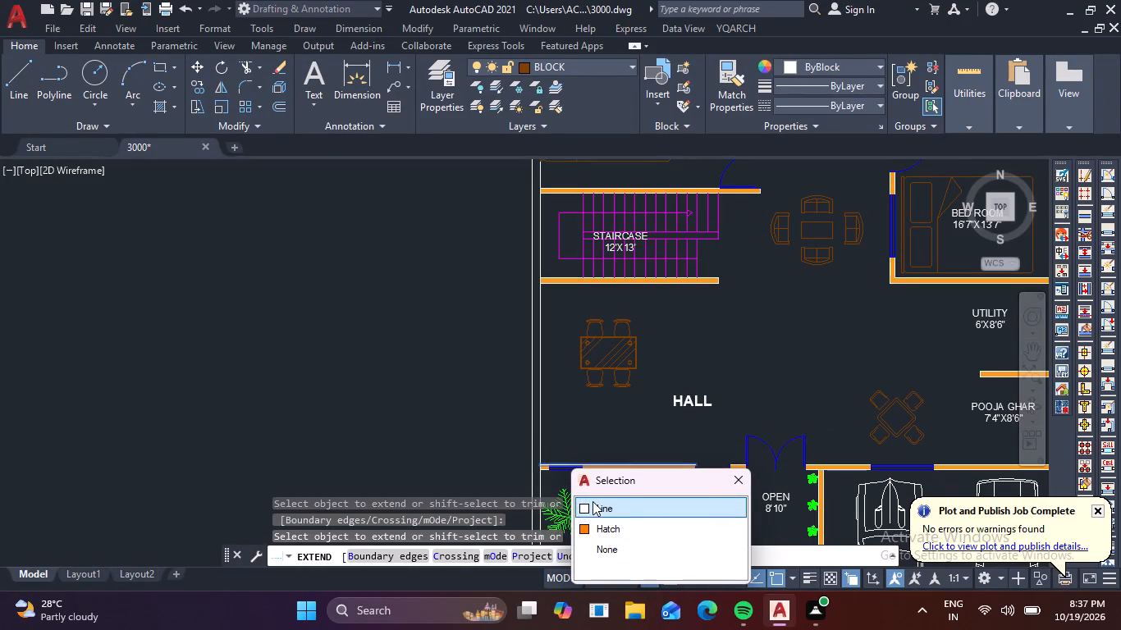
{"action": "left_click", "coordinate": [584, 505]}
{"action": "left_click", "coordinate": [586, 512]}
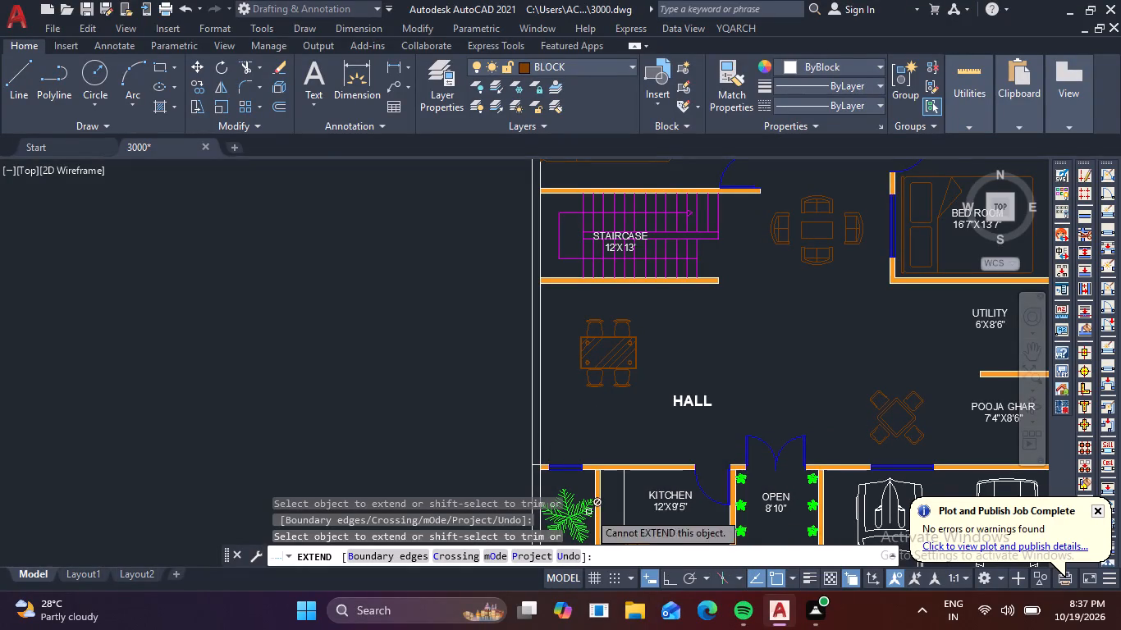
{"action": "key", "text": "Escape"}
{"action": "scroll", "coordinate": [694, 356], "scroll_direction": "down", "scroll_amount": 1}
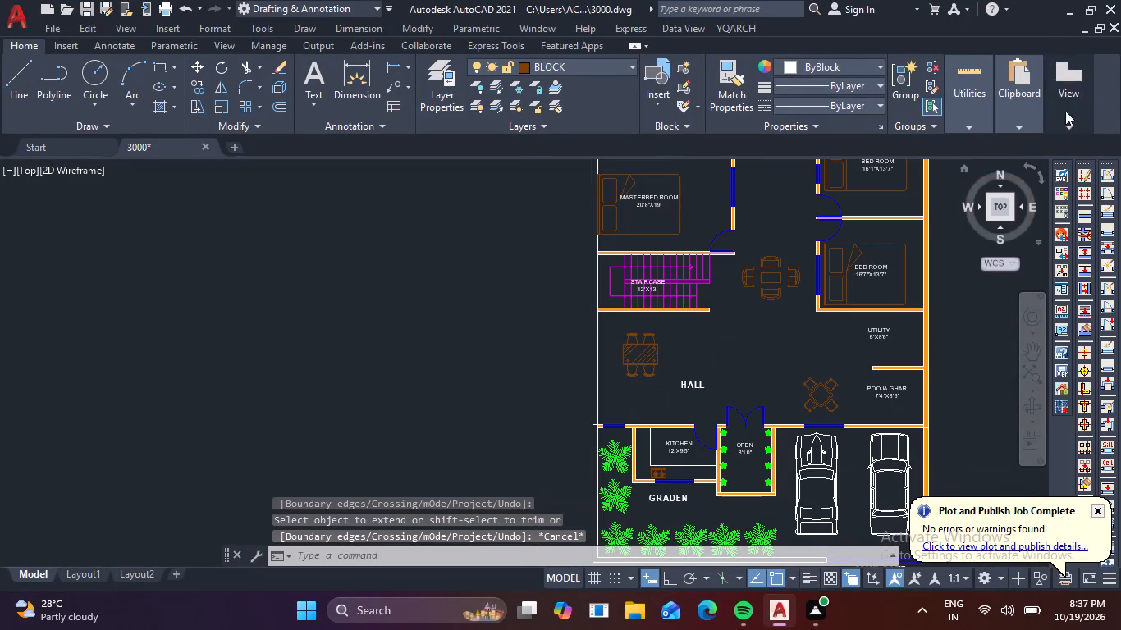
Hatch the outer wall corner around the master bedroom's toilet and the toilet partition wall in solid orange.
{"action": "key", "text": "h"}
{"action": "key", "text": "space"}
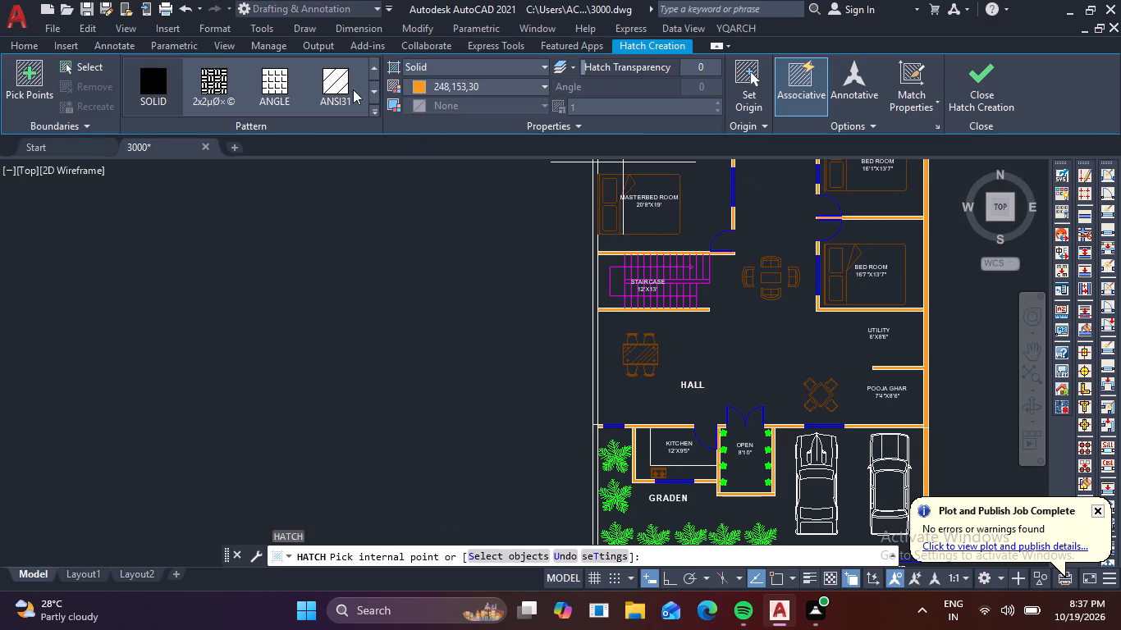
{"action": "left_click", "coordinate": [160, 86]}
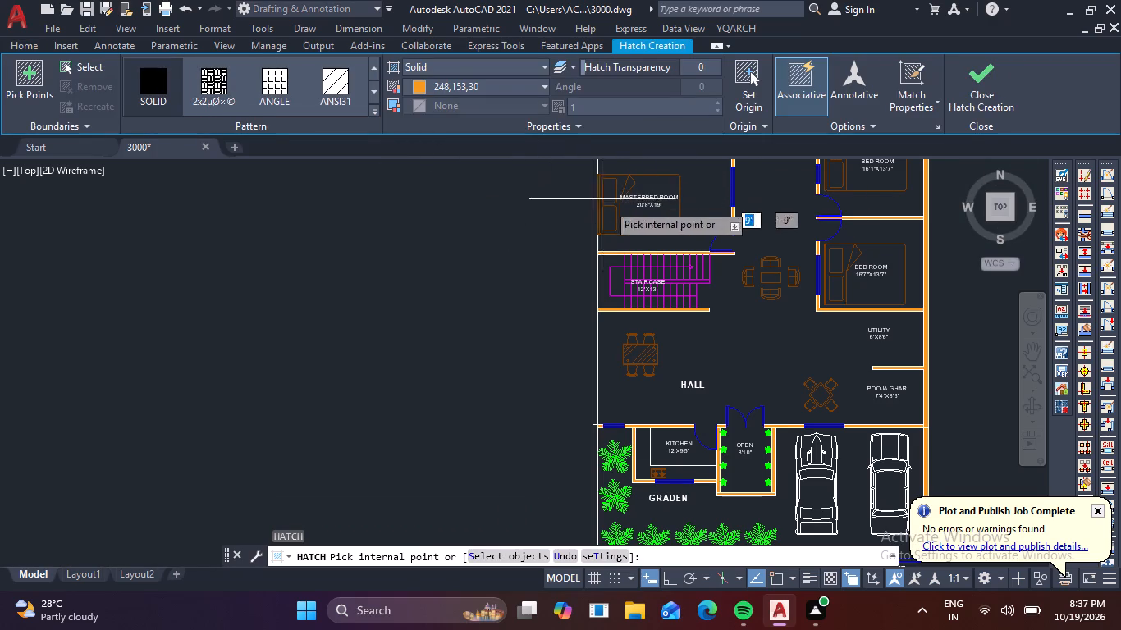
{"action": "middle_click_drag", "start_coordinate": [707, 202], "coordinate": [623, 267]}
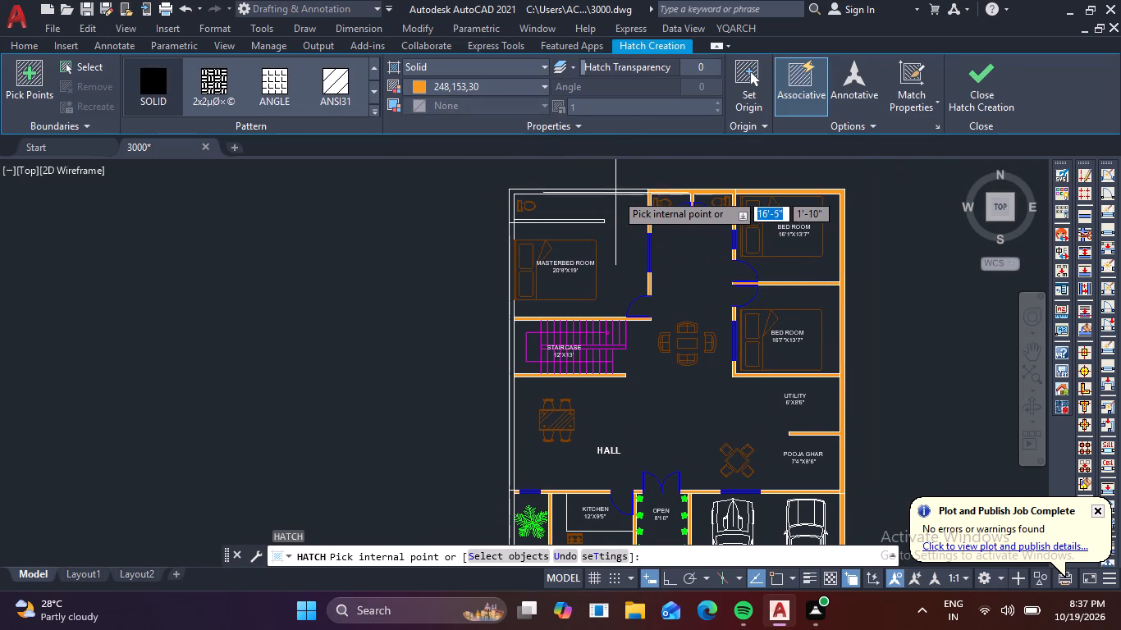
{"action": "left_click", "coordinate": [611, 190]}
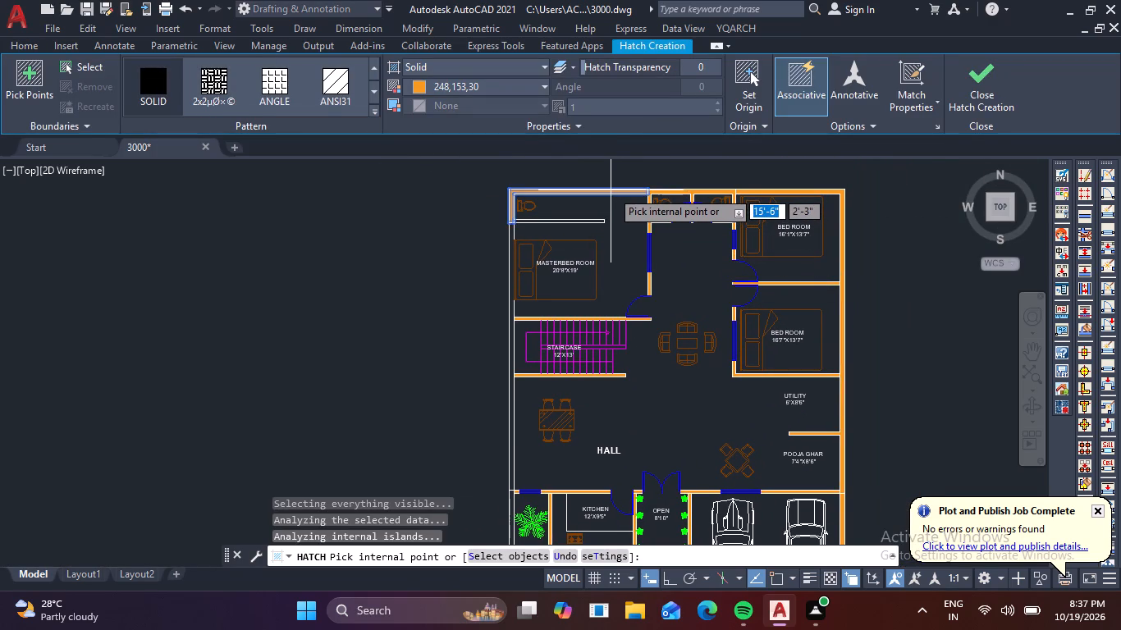
{"action": "scroll", "coordinate": [530, 220], "scroll_direction": "up", "scroll_amount": 3}
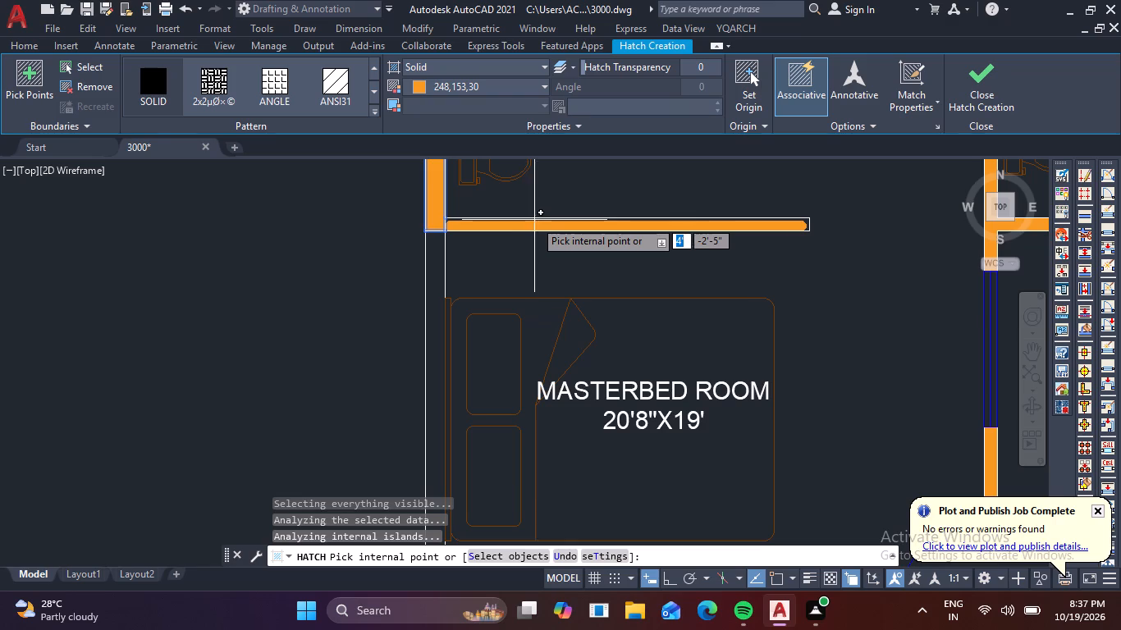
{"action": "left_click", "coordinate": [540, 223]}
{"action": "scroll", "coordinate": [502, 233], "scroll_direction": "down", "scroll_amount": 1}
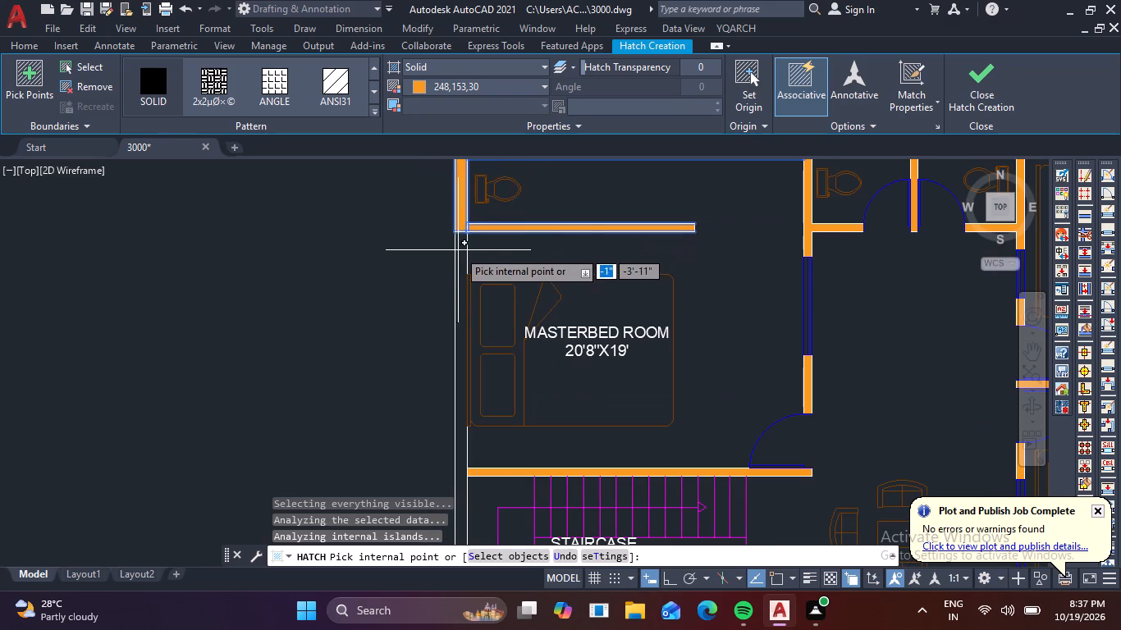
Add the outer wall along the master bedroom, staircase and hall and the garden boundary wall up to the main gate, and finish the hatch.
{"action": "left_click", "coordinate": [462, 250]}
{"action": "scroll", "coordinate": [431, 237], "scroll_direction": "down", "scroll_amount": 1}
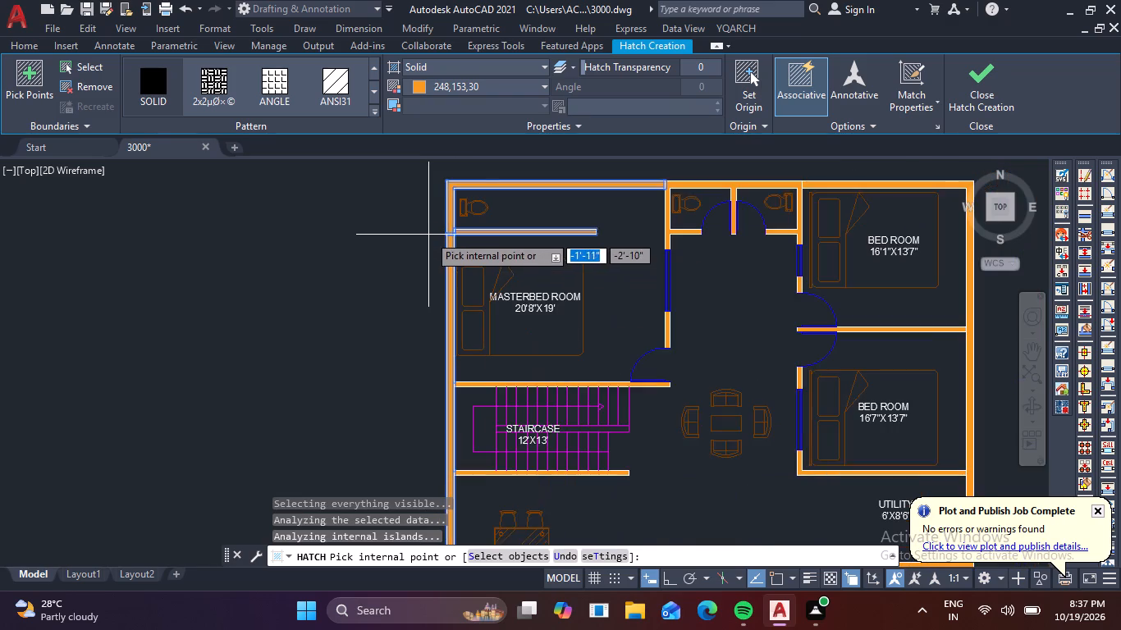
{"action": "scroll", "coordinate": [428, 235], "scroll_direction": "down", "scroll_amount": 1}
{"action": "middle_click_drag", "start_coordinate": [427, 235], "coordinate": [476, 151]}
{"action": "middle_click_drag", "start_coordinate": [455, 249], "coordinate": [419, 125]}
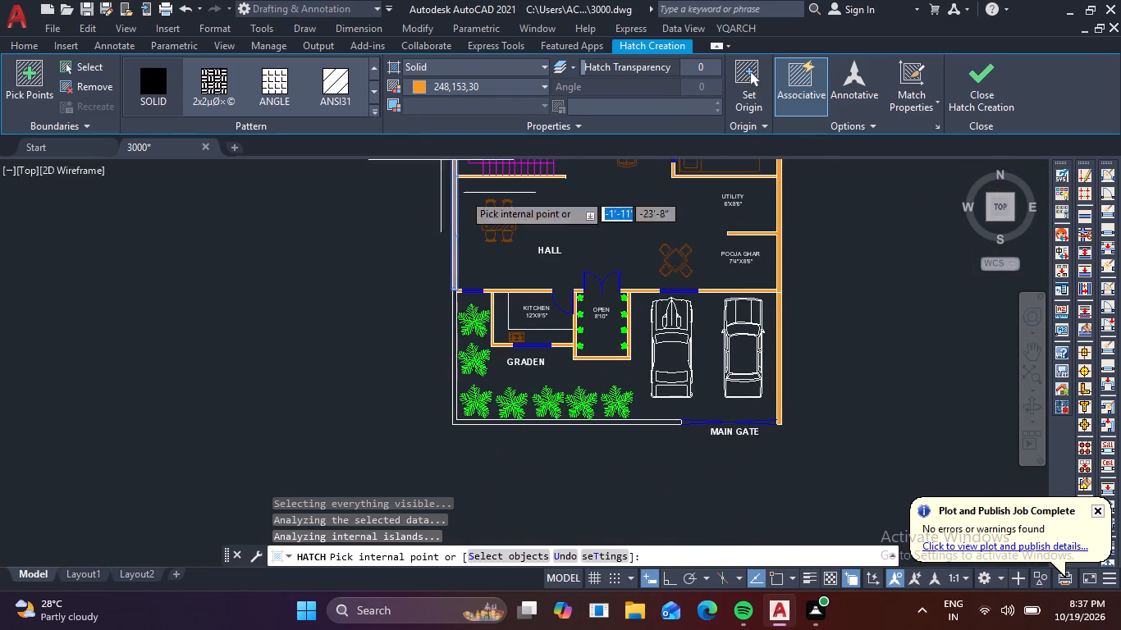
{"action": "scroll", "coordinate": [489, 308], "scroll_direction": "up", "scroll_amount": 2}
{"action": "scroll", "coordinate": [480, 312], "scroll_direction": "down", "scroll_amount": 1}
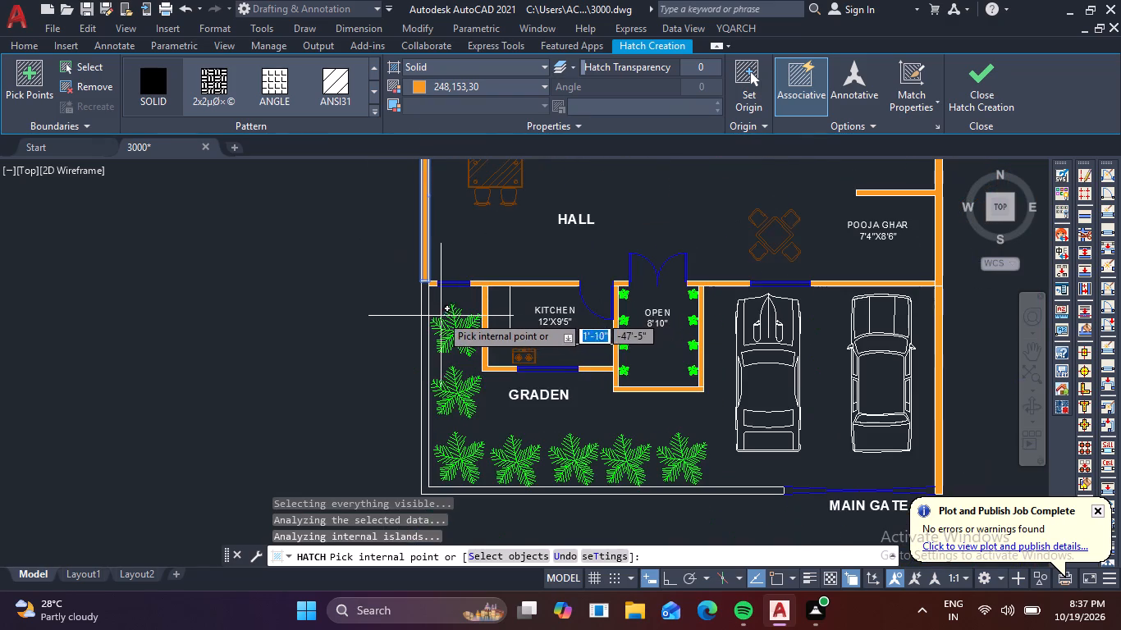
{"action": "left_click", "coordinate": [423, 315]}
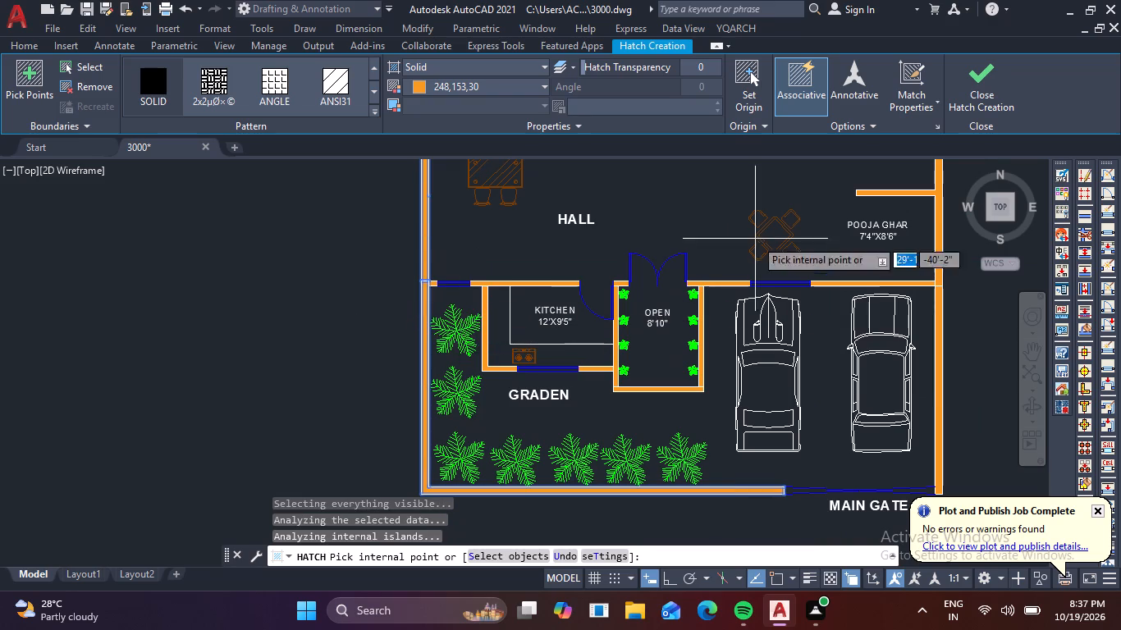
{"action": "left_click", "coordinate": [996, 98]}
Look over the whole floor plan to check the hatched walls from the bedrooms down to the garden and main gate.
{"action": "scroll", "coordinate": [824, 212], "scroll_direction": "down", "scroll_amount": 2}
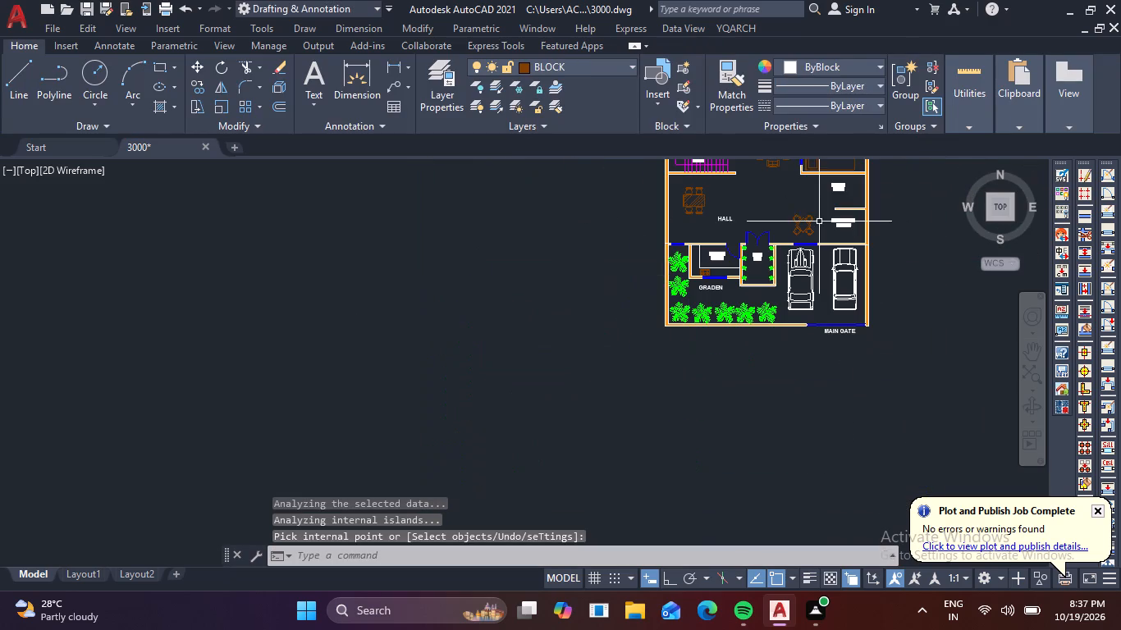
{"action": "middle_click_drag", "start_coordinate": [799, 213], "coordinate": [692, 332]}
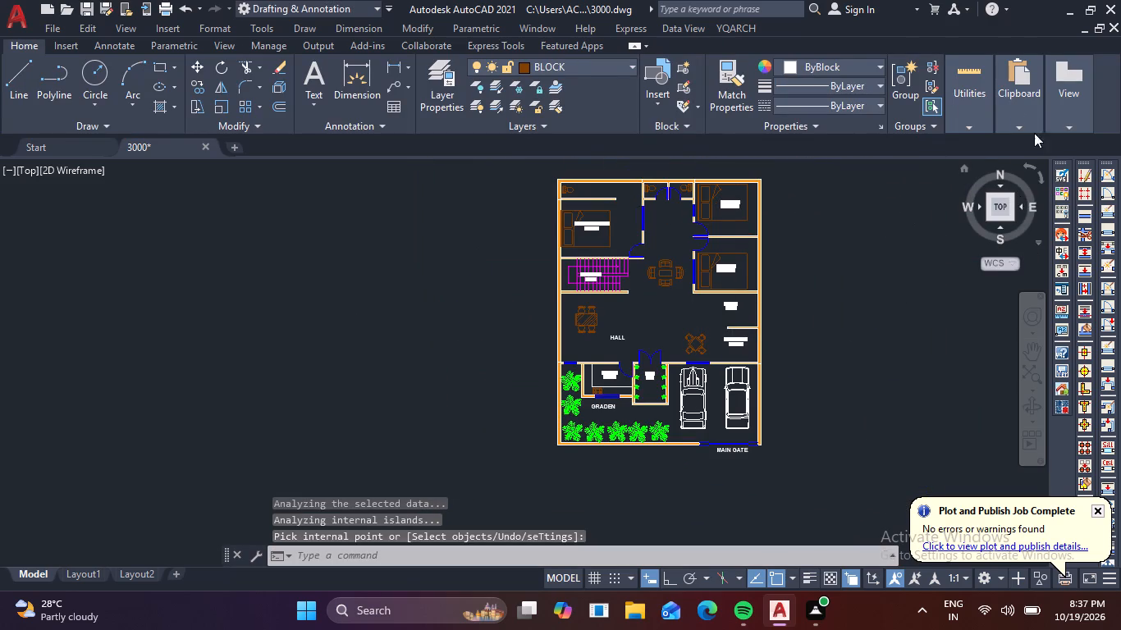
{"action": "middle_click_drag", "start_coordinate": [655, 244], "coordinate": [571, 320]}
{"action": "scroll", "coordinate": [569, 285], "scroll_direction": "up", "scroll_amount": 1}
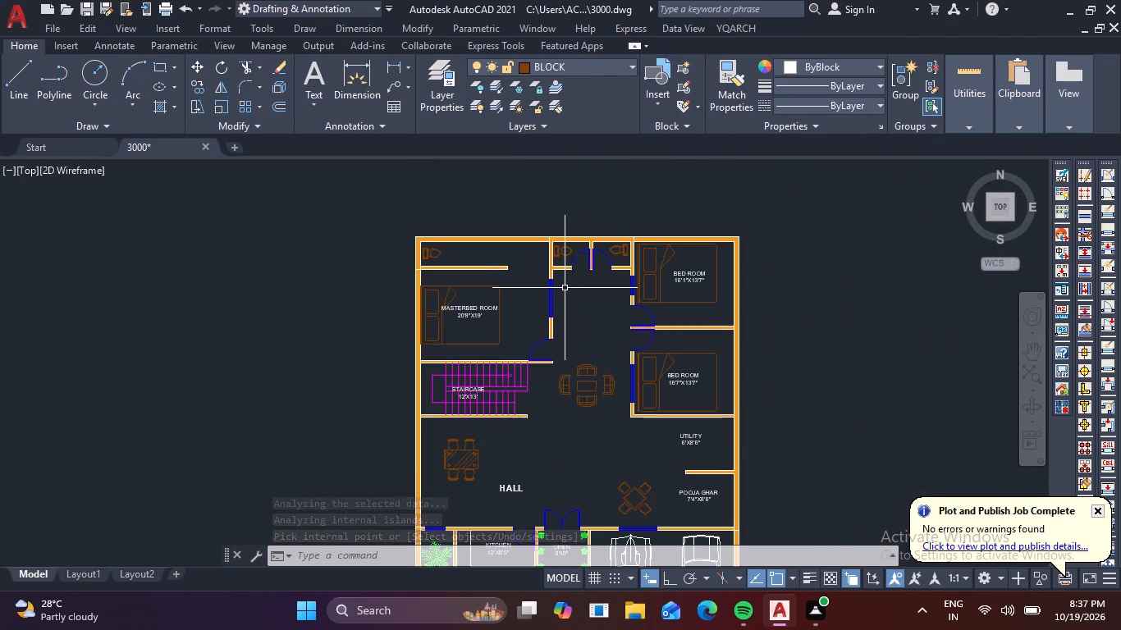
{"action": "scroll", "coordinate": [563, 288], "scroll_direction": "up", "scroll_amount": 1}
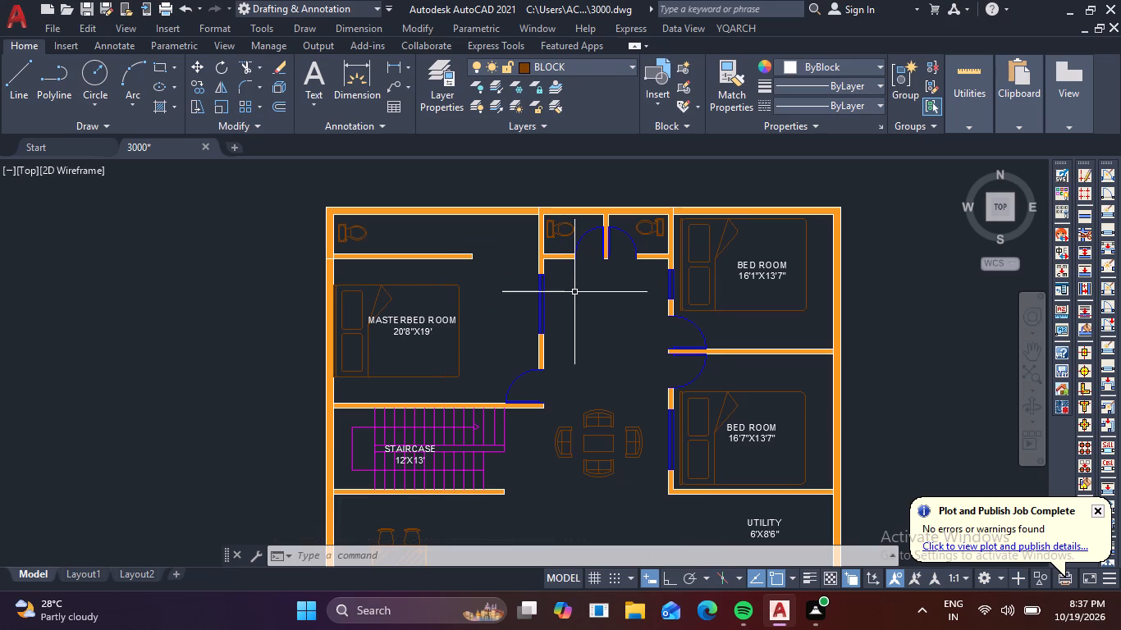
{"action": "scroll", "coordinate": [574, 295], "scroll_direction": "down", "scroll_amount": 1}
{"action": "middle_click_drag", "start_coordinate": [587, 345], "coordinate": [615, 194]}
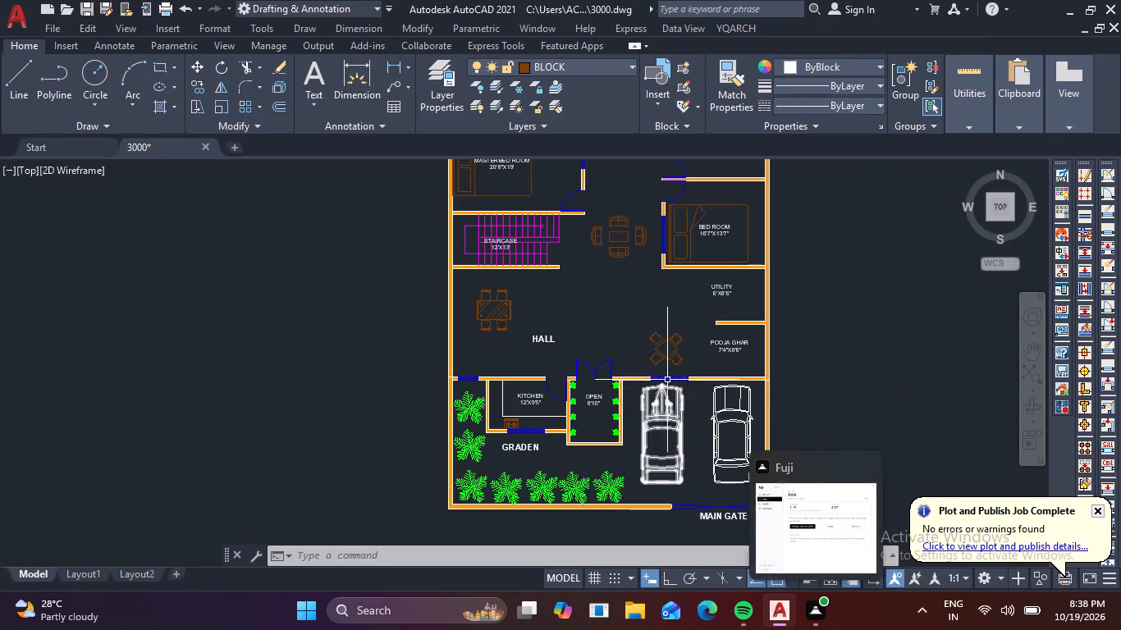
Save the drawing.
{"action": "key", "text": "ctrl+s"}
{"action": "key", "text": "ctrl+s"}
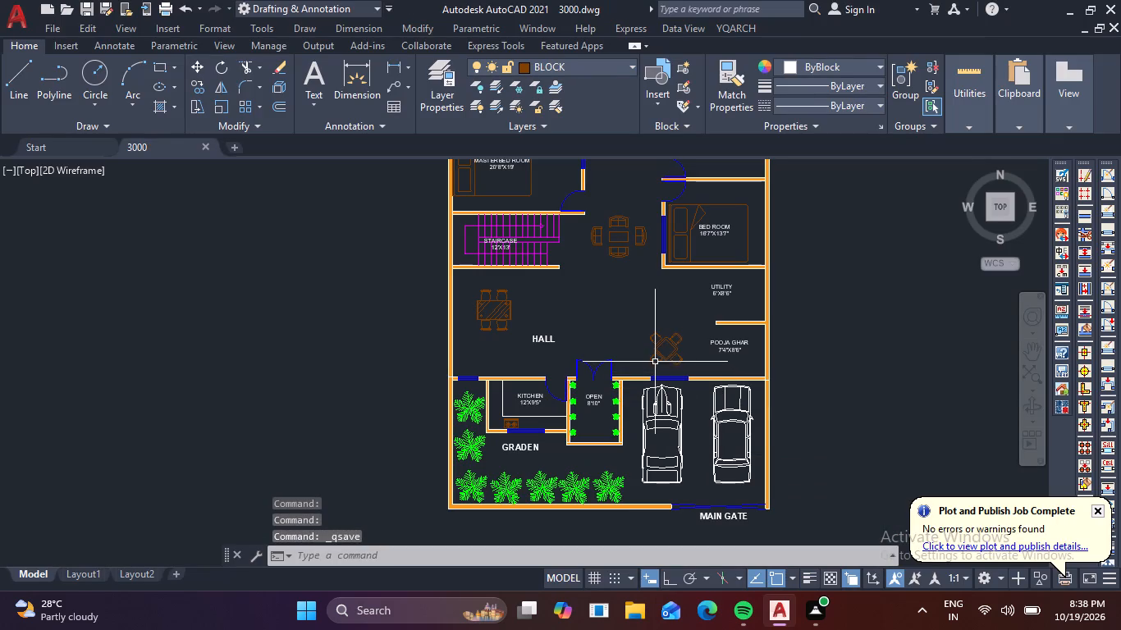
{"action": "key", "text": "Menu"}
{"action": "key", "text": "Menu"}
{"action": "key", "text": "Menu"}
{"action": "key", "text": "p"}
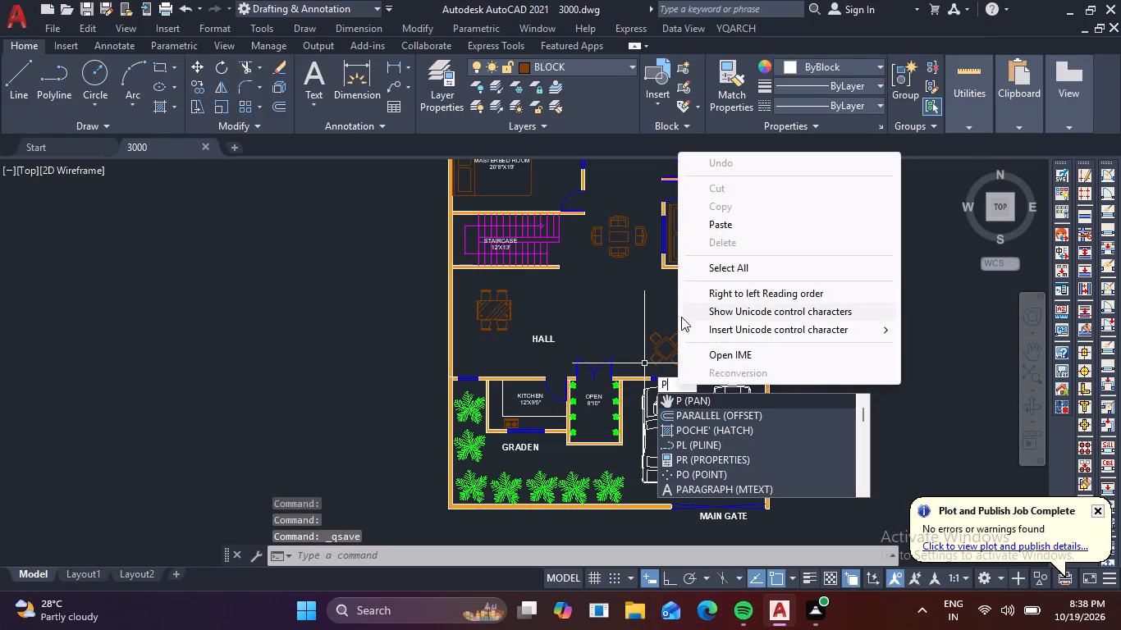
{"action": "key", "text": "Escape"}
Set up a plot with the previous plot's A4 PDF settings and a plot window enclosing the whole floor plan.
{"action": "key", "text": "ctrl+p"}
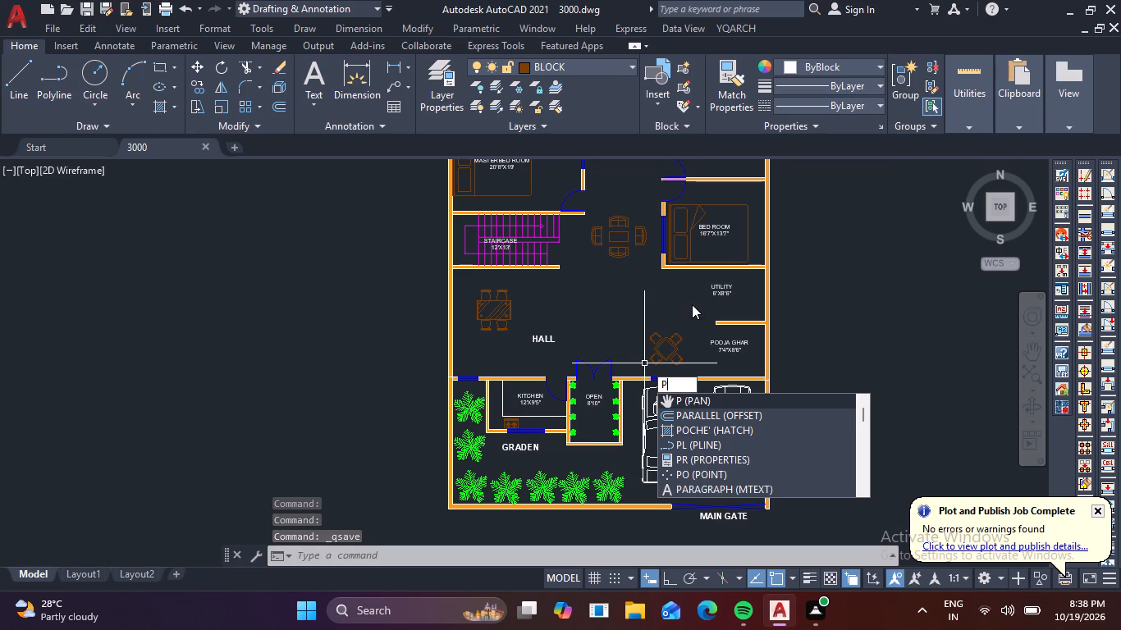
{"action": "key", "text": "Escape"}
{"action": "key", "text": "Escape"}
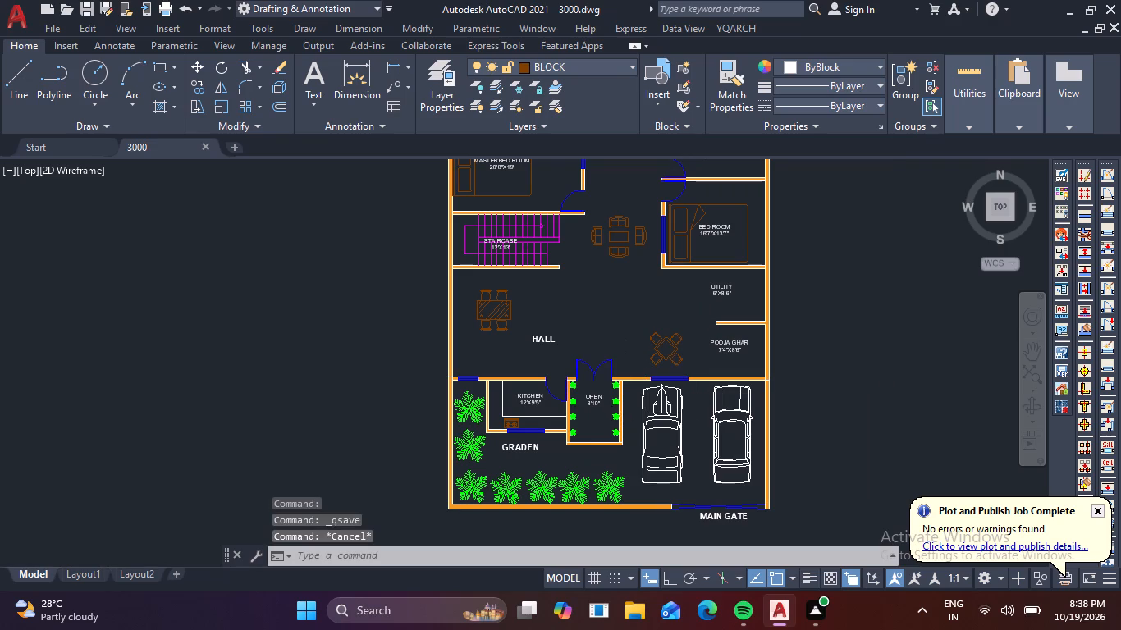
{"action": "key", "text": "ctrl+p"}
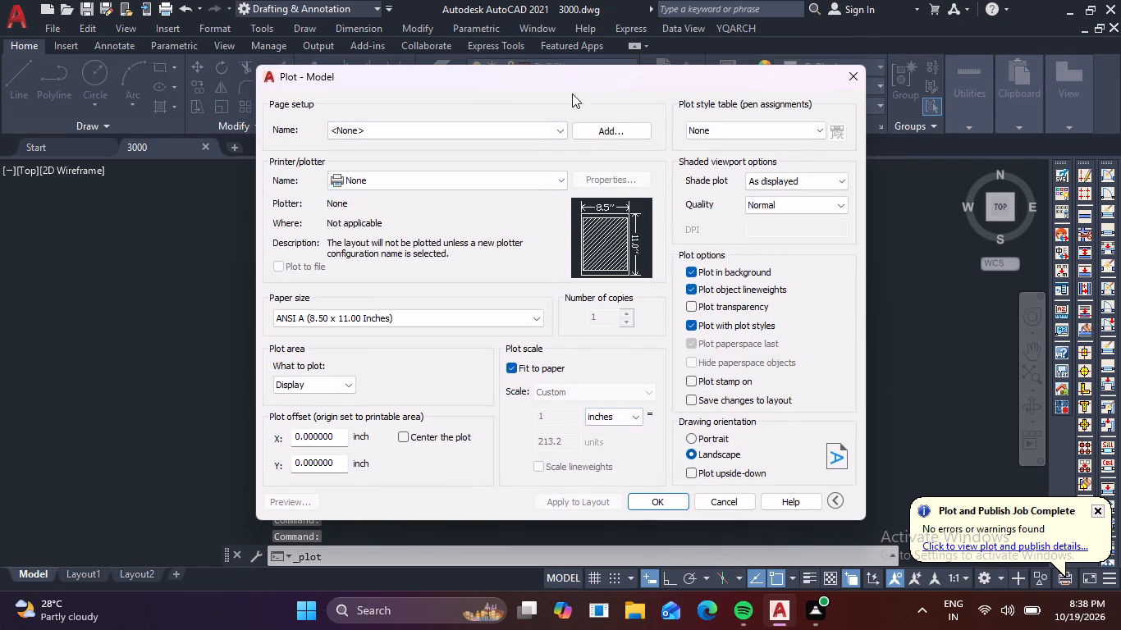
{"action": "left_click", "coordinate": [556, 125]}
{"action": "left_click", "coordinate": [515, 156]}
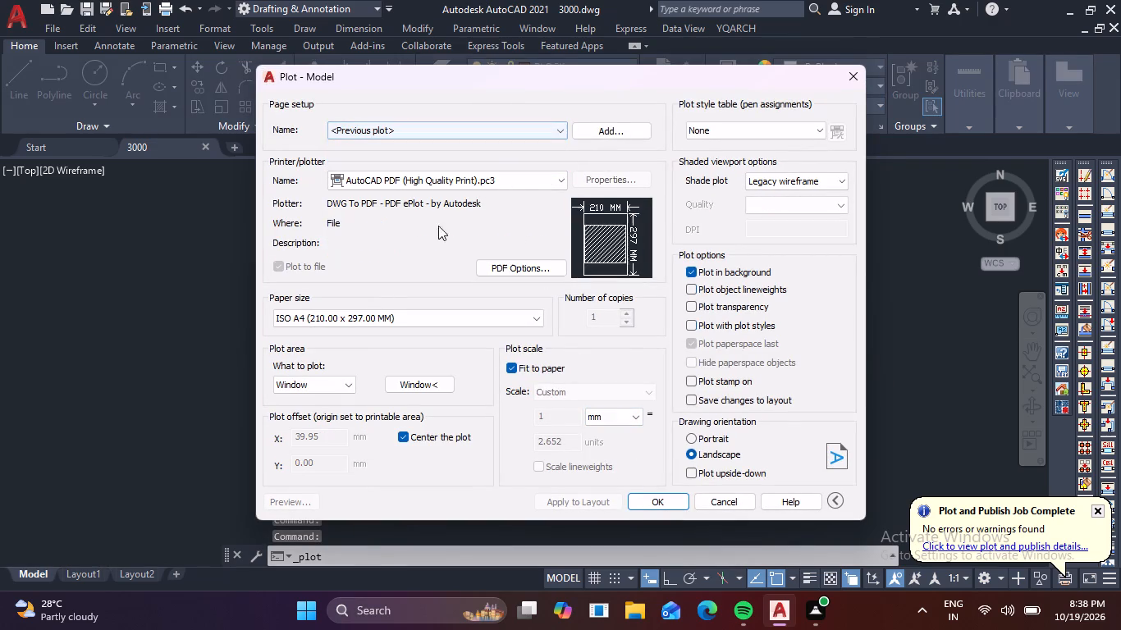
{"action": "left_click", "coordinate": [421, 385]}
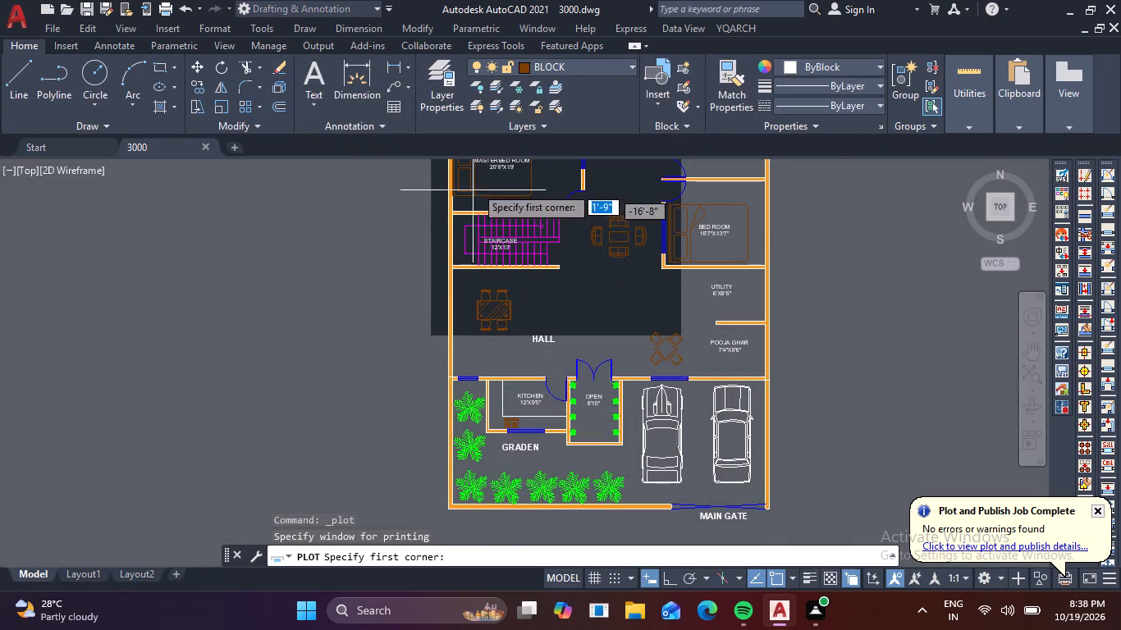
{"action": "scroll", "coordinate": [444, 200], "scroll_direction": "down", "scroll_amount": 1}
{"action": "middle_click_drag", "start_coordinate": [422, 209], "coordinate": [395, 299]}
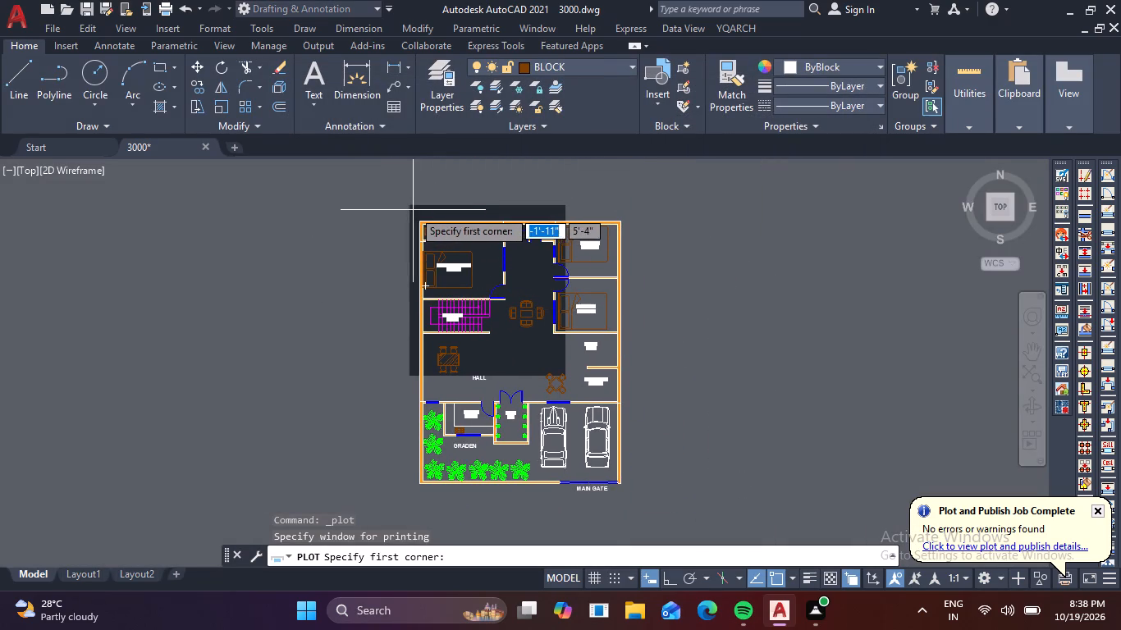
{"action": "left_click", "coordinate": [413, 211]}
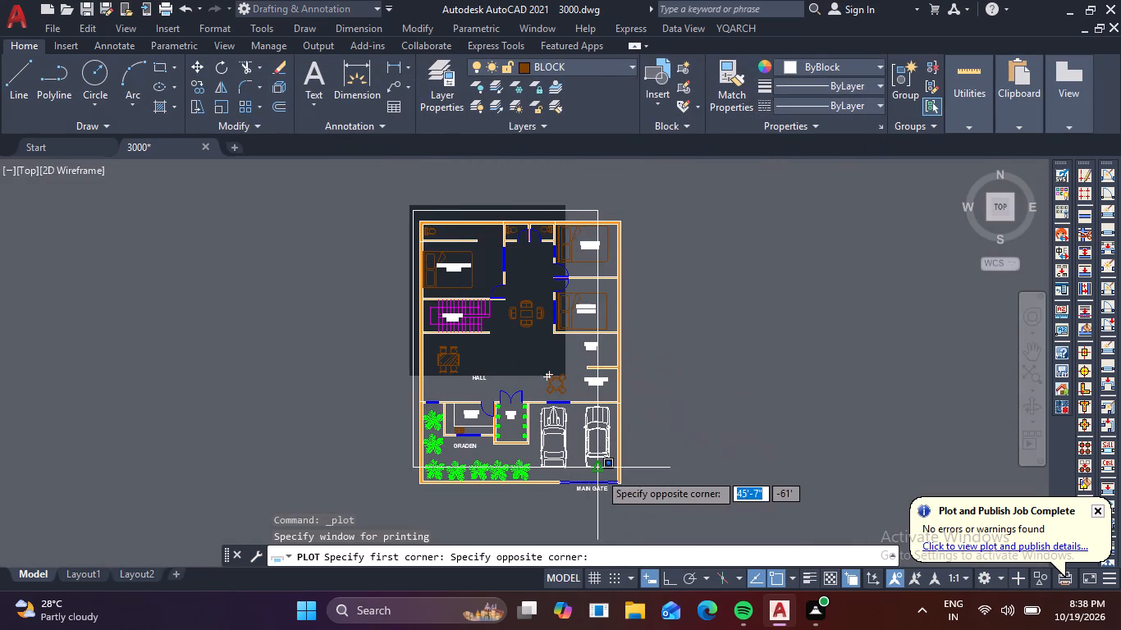
{"action": "left_click", "coordinate": [629, 495]}
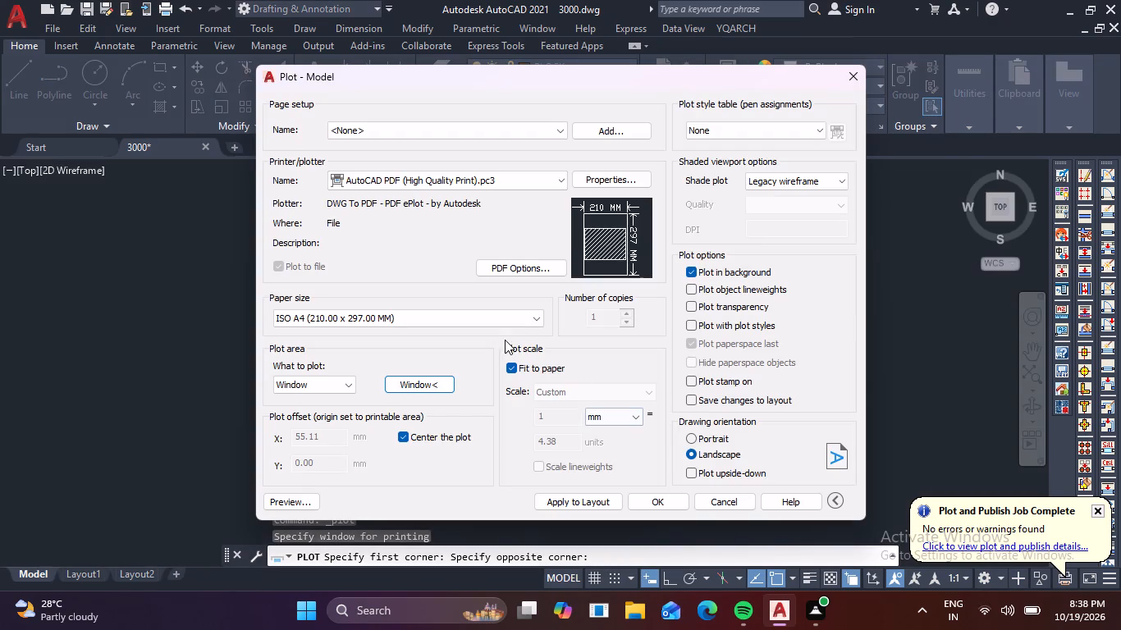
Preview the plot and examine the plan from the bedrooms down to the garden and main gate.
{"action": "left_click", "coordinate": [276, 500]}
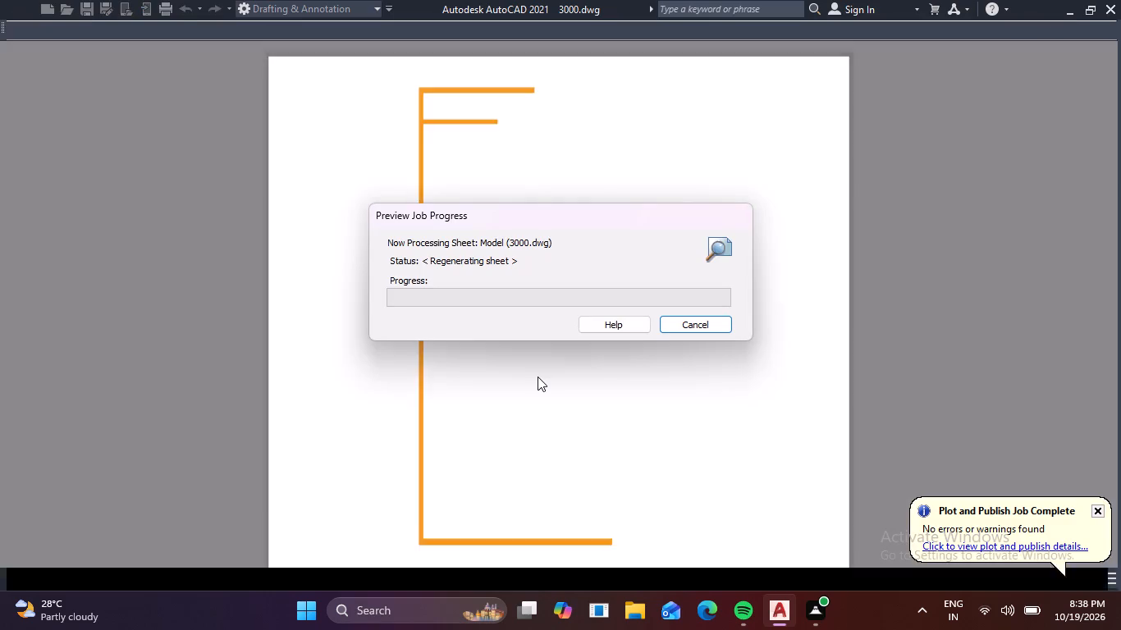
{"action": "scroll", "coordinate": [538, 377], "scroll_direction": "up", "scroll_amount": 1}
{"action": "middle_click_drag", "start_coordinate": [585, 319], "coordinate": [576, 349]}
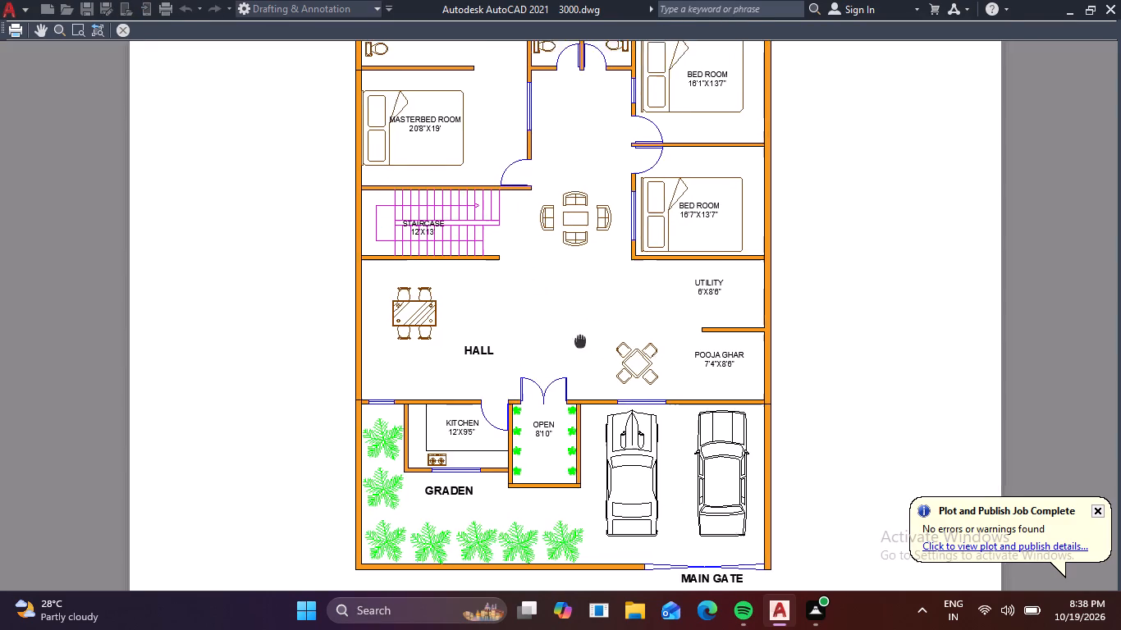
{"action": "middle_click_drag", "start_coordinate": [576, 349], "coordinate": [538, 445]}
{"action": "middle_click_drag", "start_coordinate": [560, 422], "coordinate": [656, 195]}
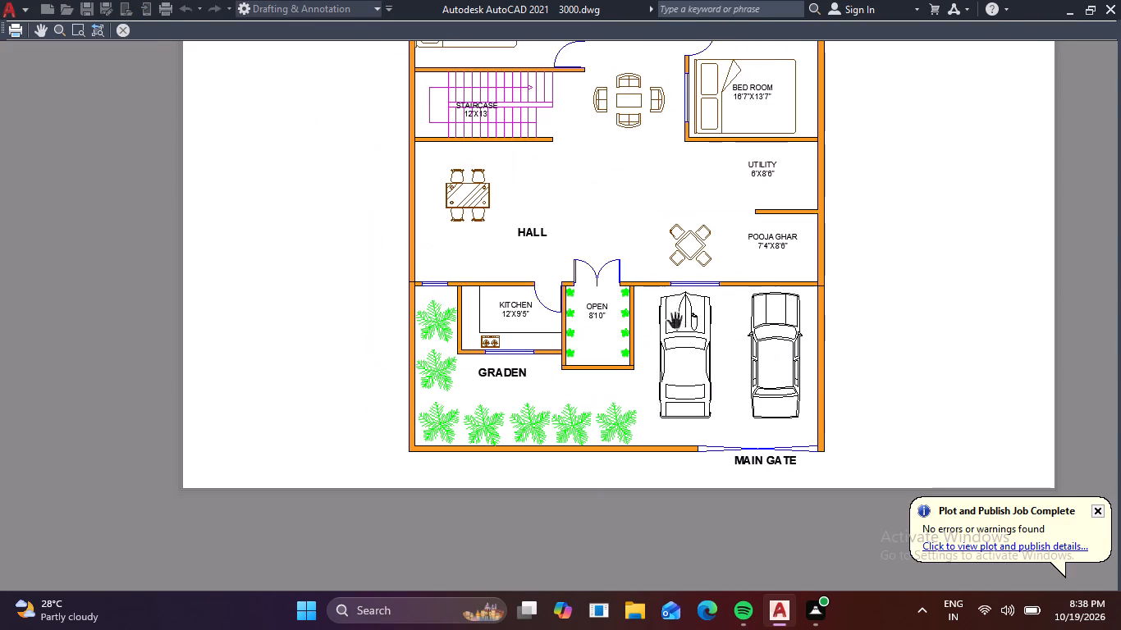
{"action": "middle_click_drag", "start_coordinate": [666, 300], "coordinate": [593, 460]}
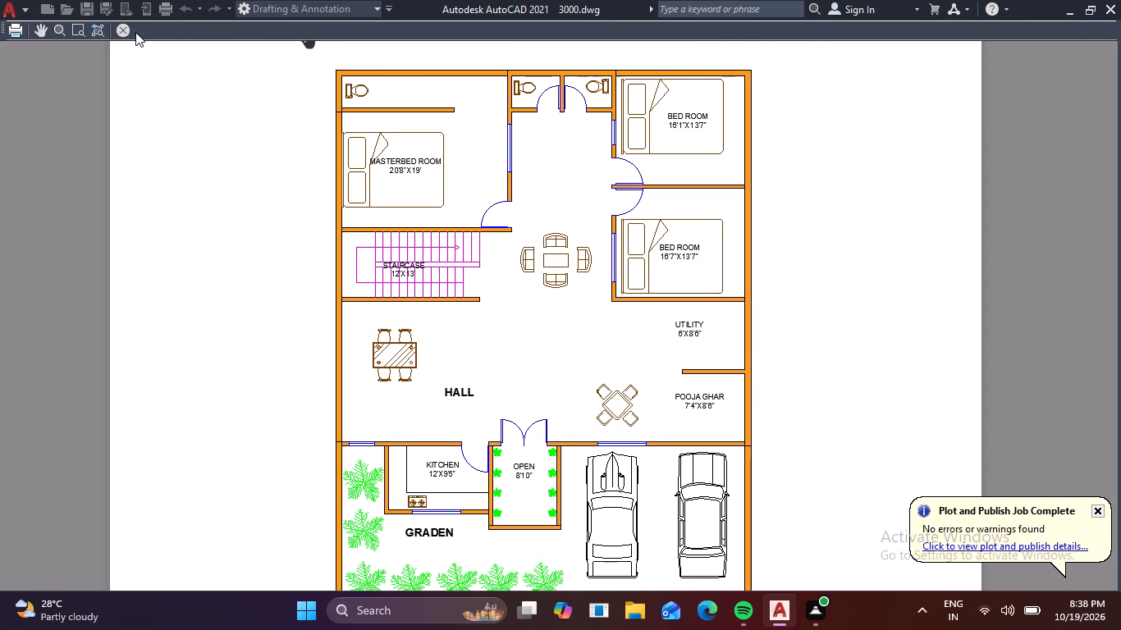
{"action": "left_click", "coordinate": [126, 30]}
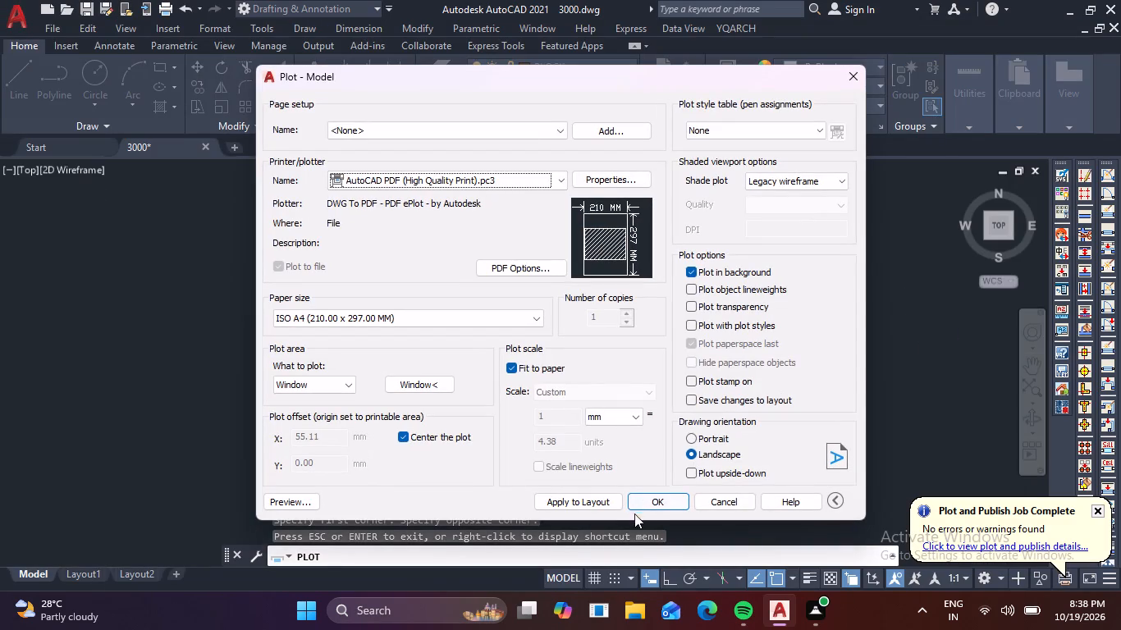
Apply the plot settings to the layout and plot the plan to 3000-Model.pdf in the Documents folder.
{"action": "left_click", "coordinate": [604, 500]}
{"action": "left_click", "coordinate": [666, 501]}
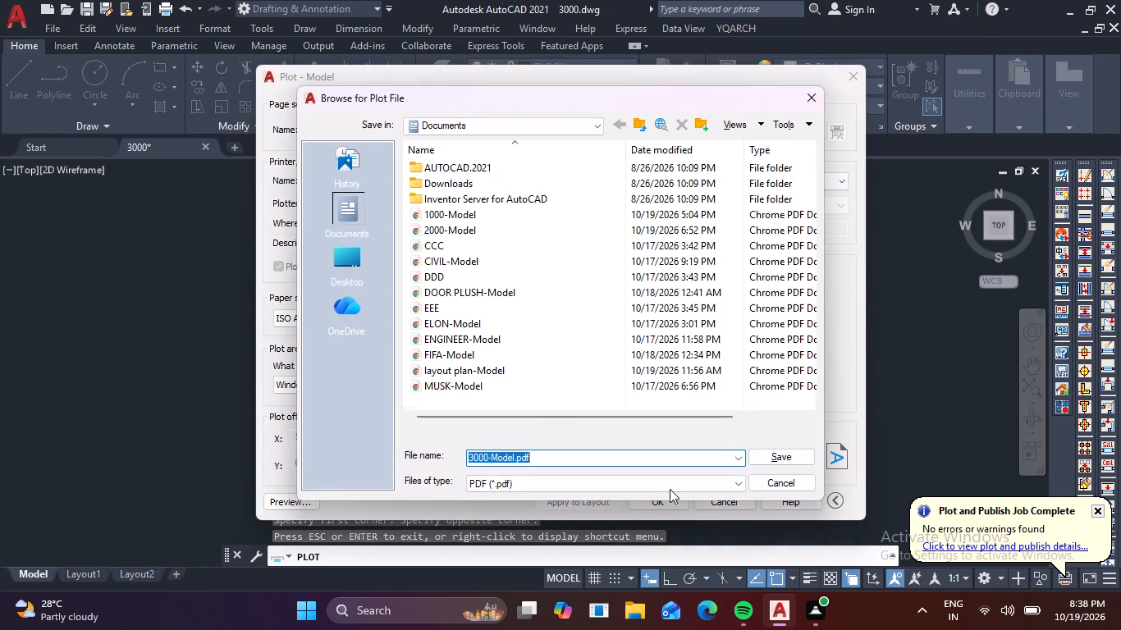
{"action": "left_click", "coordinate": [780, 458]}
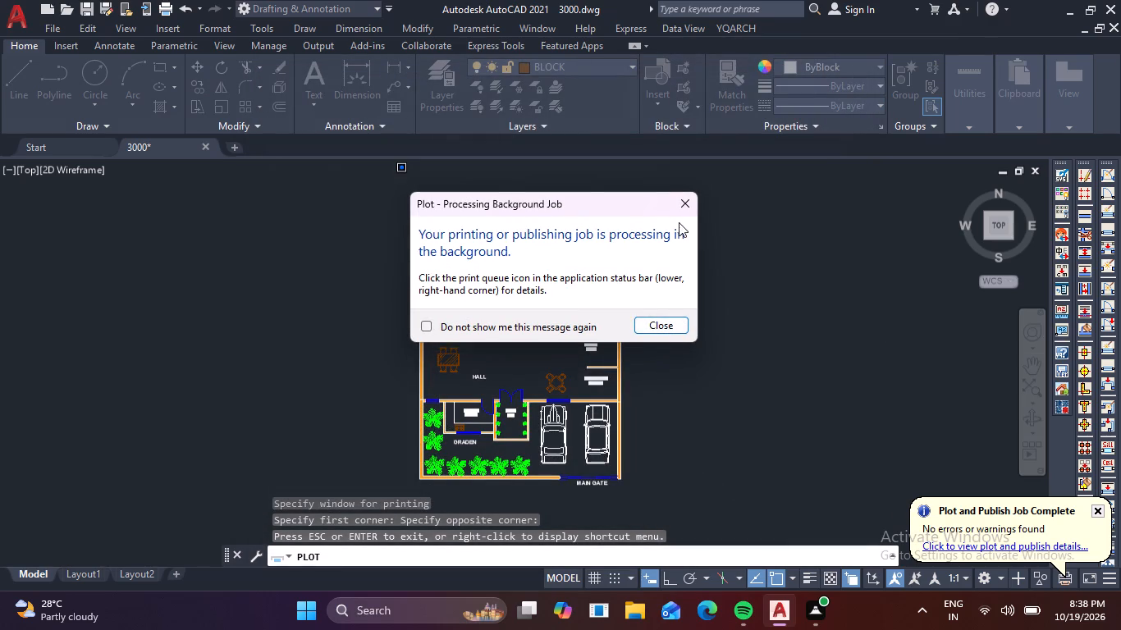
{"action": "left_click", "coordinate": [659, 326]}
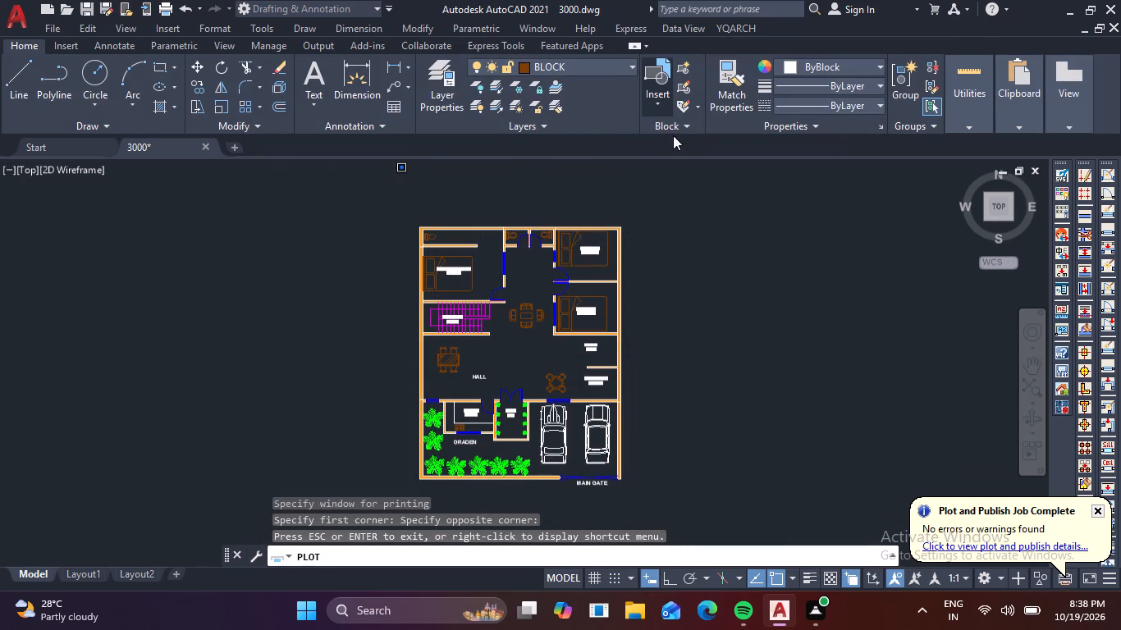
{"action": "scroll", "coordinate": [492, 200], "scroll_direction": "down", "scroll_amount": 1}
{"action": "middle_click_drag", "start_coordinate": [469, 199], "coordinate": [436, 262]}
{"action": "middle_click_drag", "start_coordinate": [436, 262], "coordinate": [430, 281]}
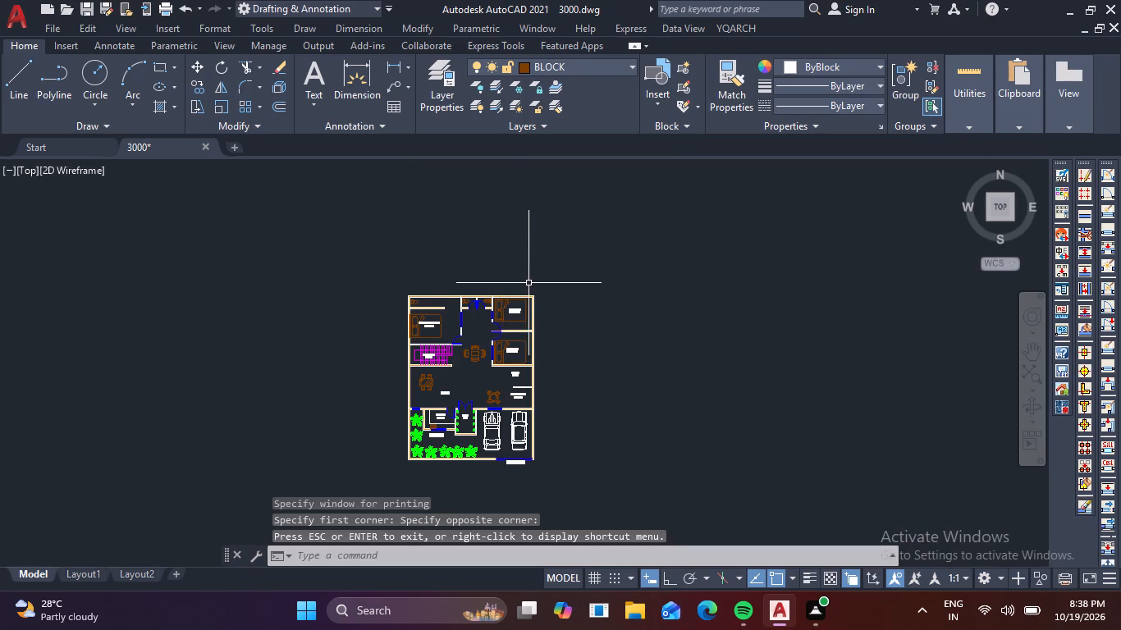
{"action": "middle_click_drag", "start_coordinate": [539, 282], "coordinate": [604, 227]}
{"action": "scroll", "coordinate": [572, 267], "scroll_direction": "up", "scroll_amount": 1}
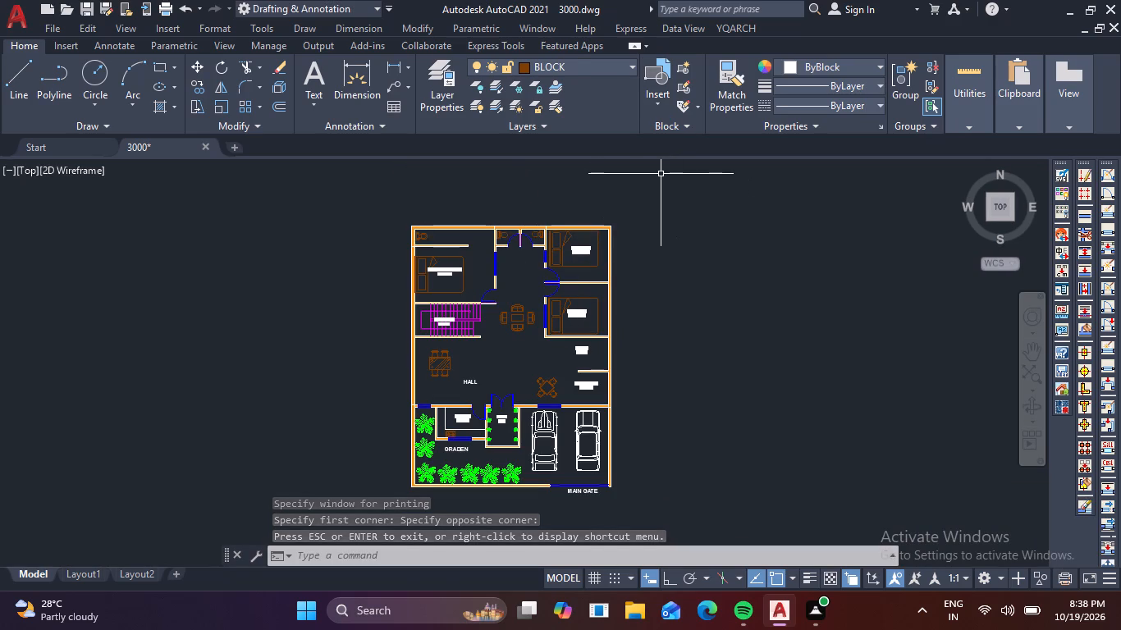
Query the LOGFILENAME system variable for the drawing's log file path.
{"action": "type", "text": "LOG"}
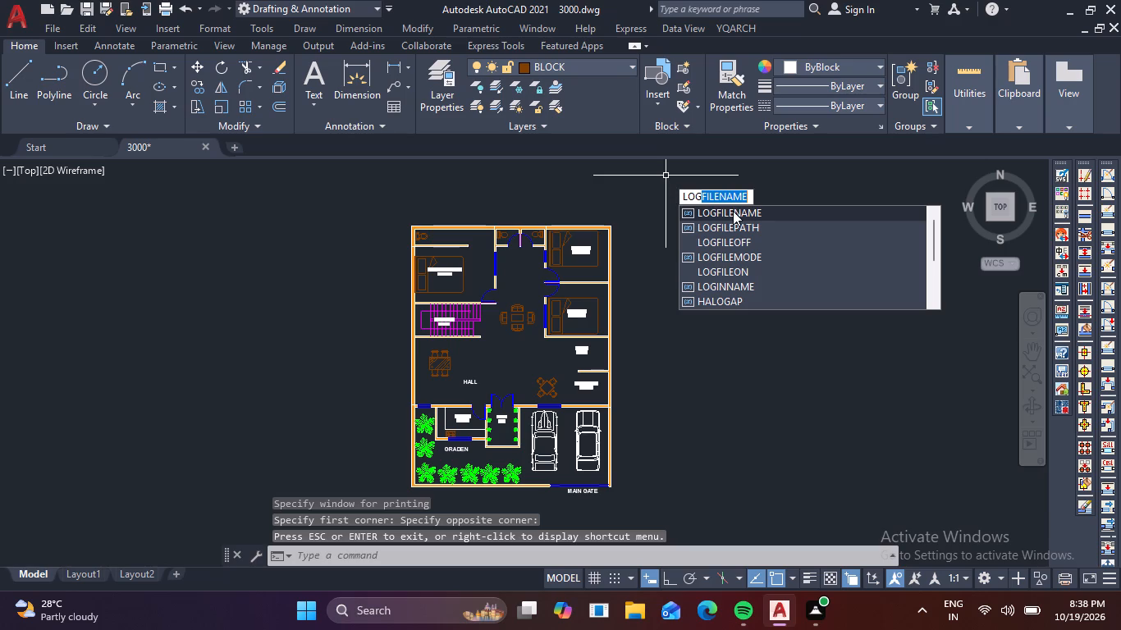
{"action": "left_click", "coordinate": [733, 211]}
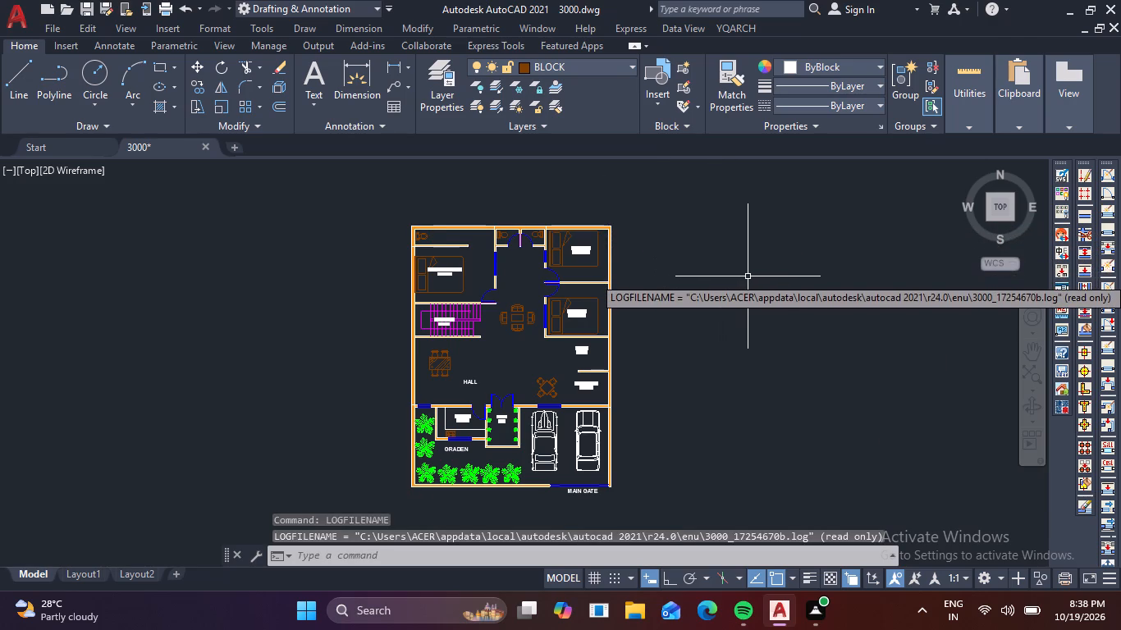